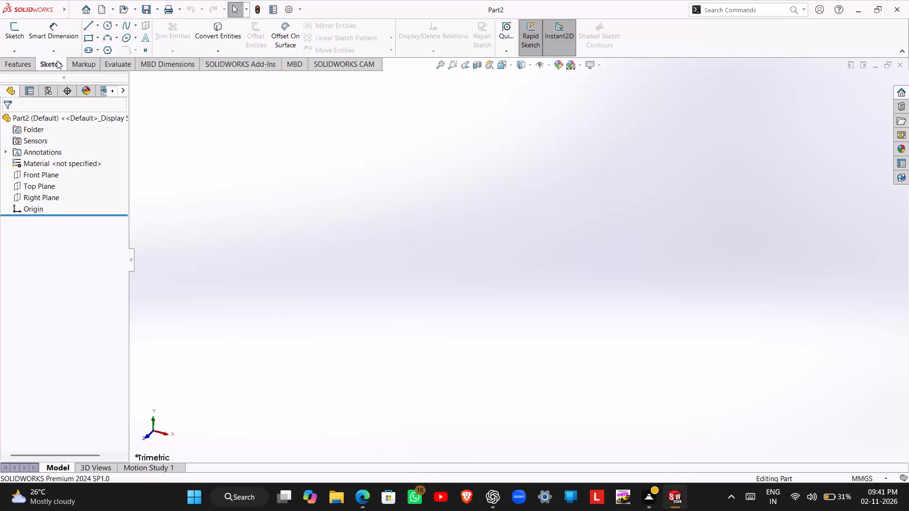
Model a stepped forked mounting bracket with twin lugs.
Change the viewport background scene to plain white.
{"action": "left_click", "coordinate": [581, 67]}
{"action": "left_click", "coordinate": [582, 87]}
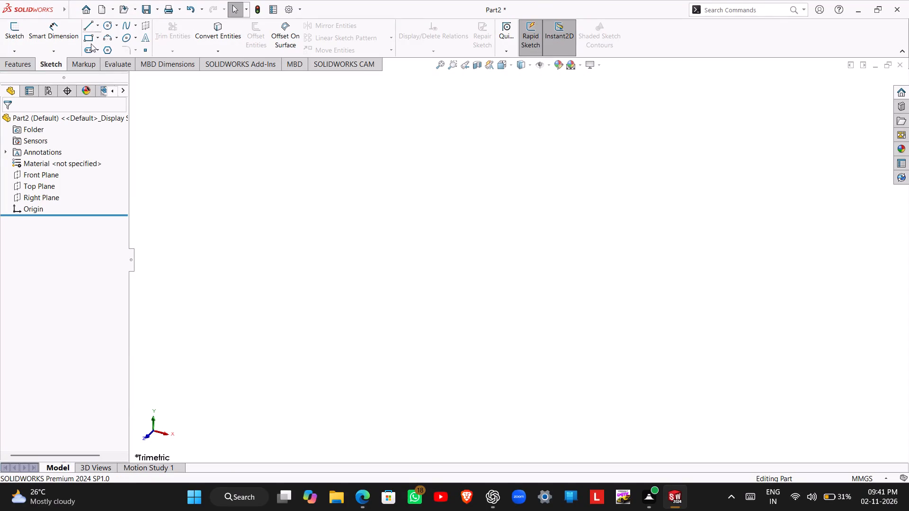
On the Front Plane, sketch a stepped base outline from the origin with a notch about 44 by 17.5 mm and an 8.7 mm high end edge.
{"action": "left_click", "coordinate": [50, 176]}
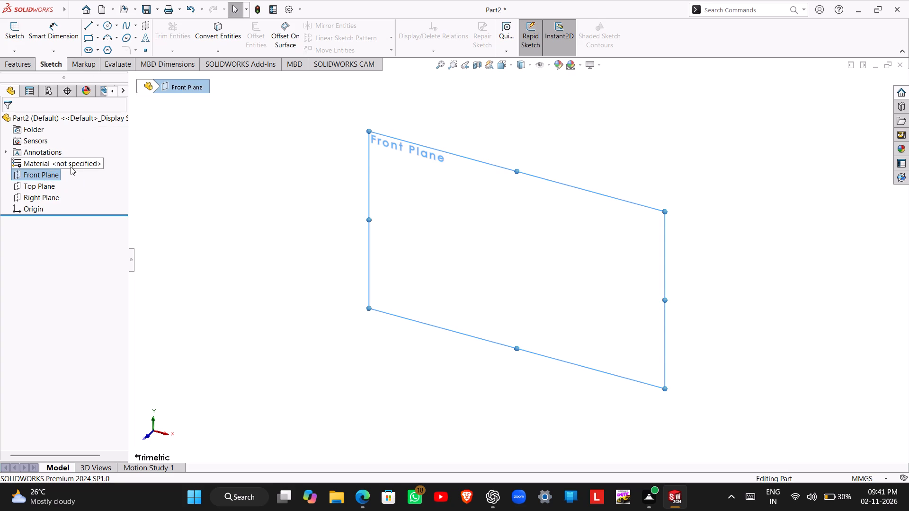
{"action": "right_click", "coordinate": [56, 174]}
{"action": "left_click", "coordinate": [67, 157]}
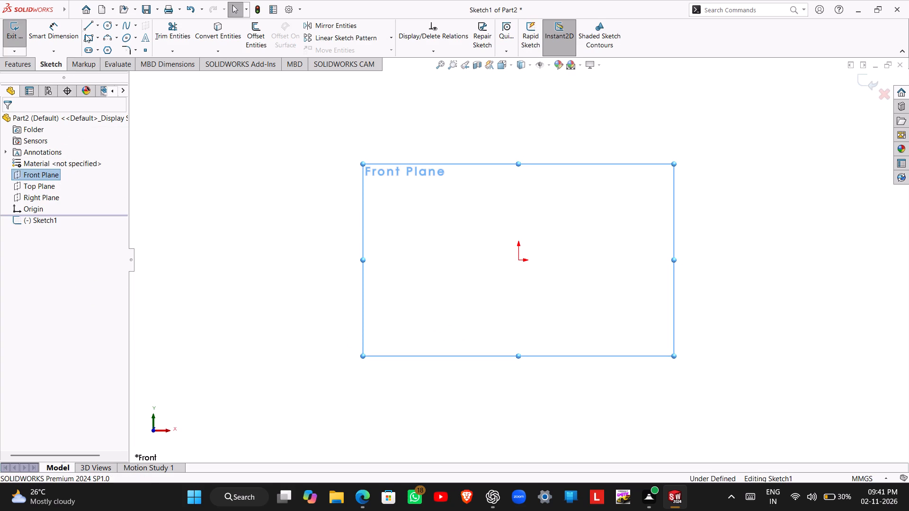
{"action": "left_click", "coordinate": [87, 28]}
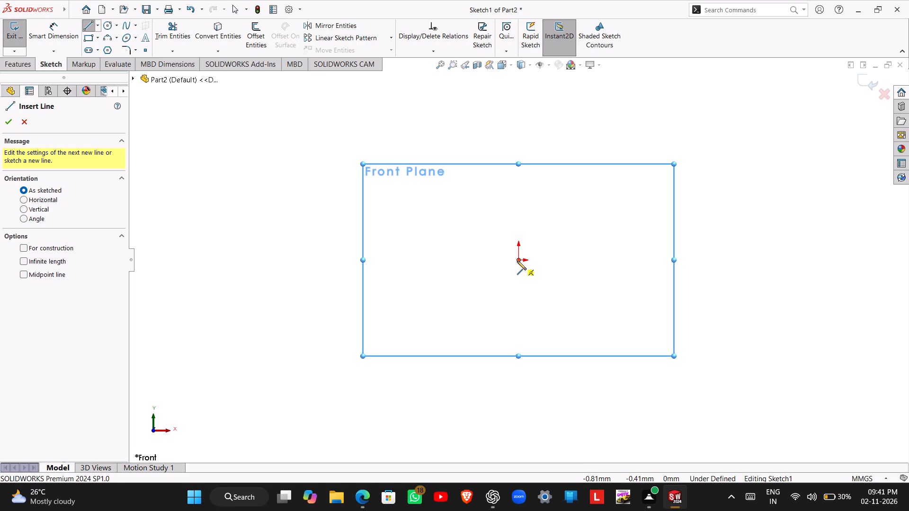
{"action": "left_click", "coordinate": [517, 261]}
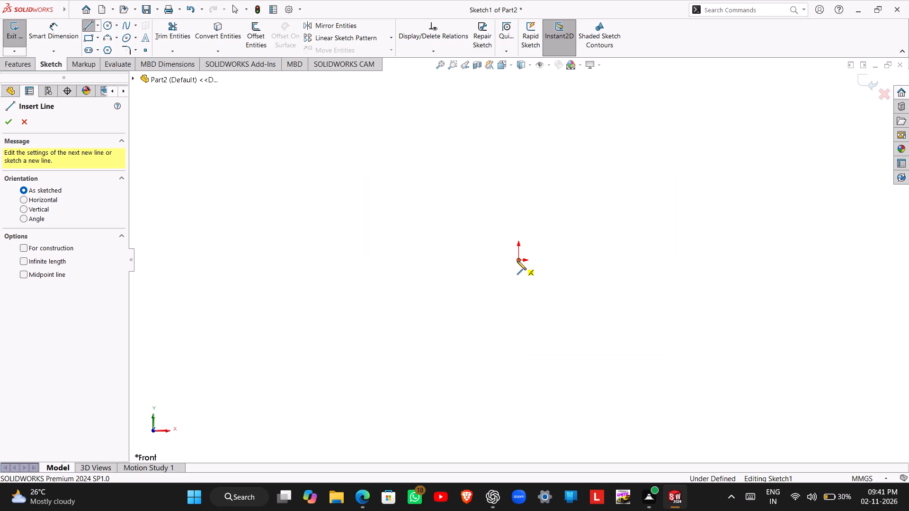
{"action": "left_click", "coordinate": [581, 261]}
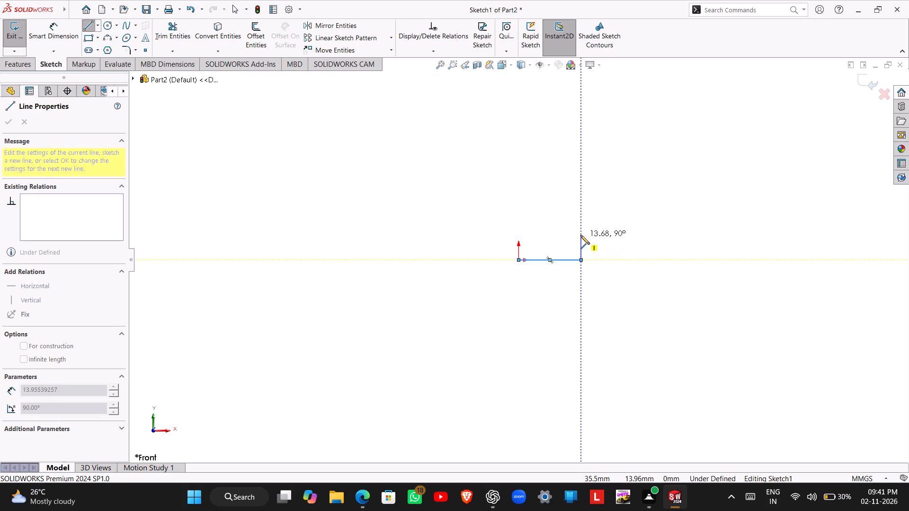
{"action": "left_click", "coordinate": [581, 229]}
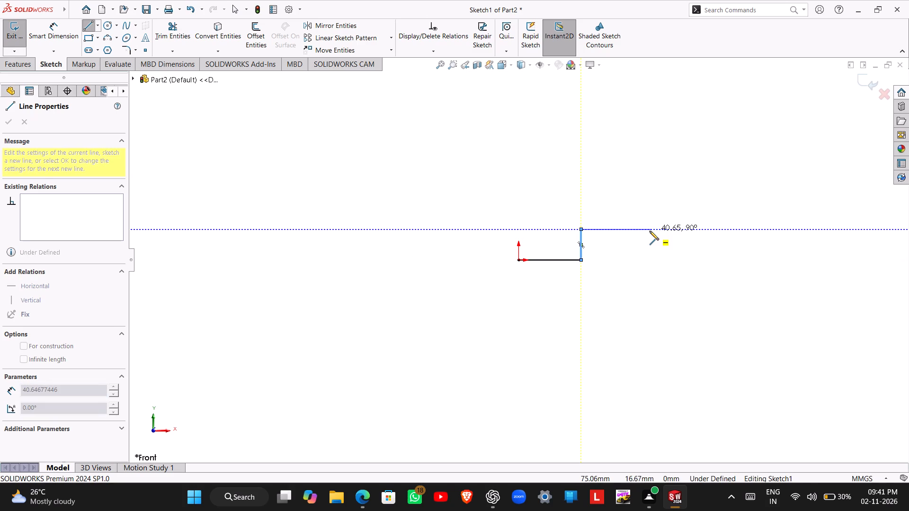
{"action": "left_click", "coordinate": [658, 232]}
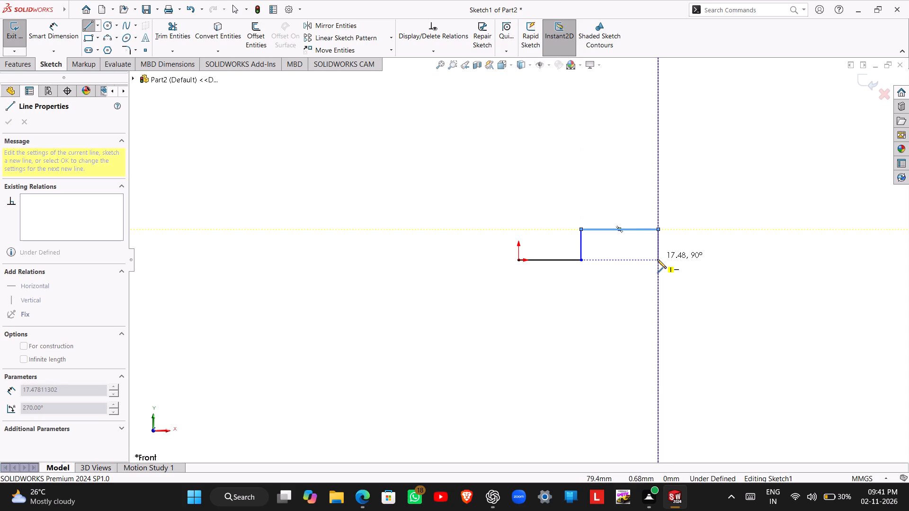
{"action": "left_click", "coordinate": [657, 259]}
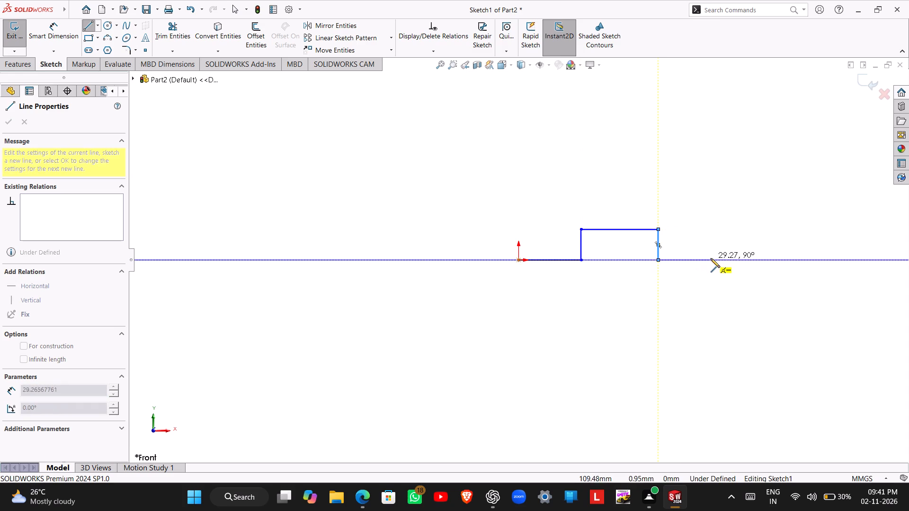
{"action": "left_click", "coordinate": [719, 259]}
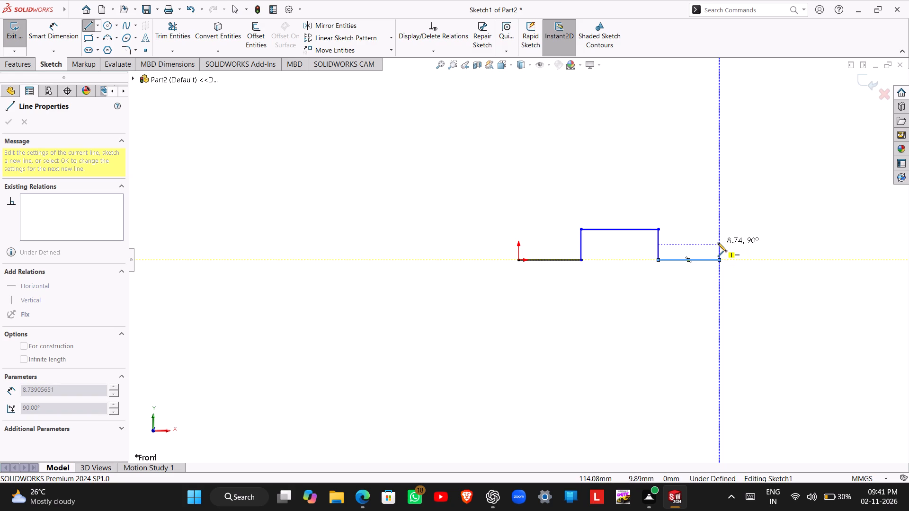
{"action": "left_click", "coordinate": [718, 243]}
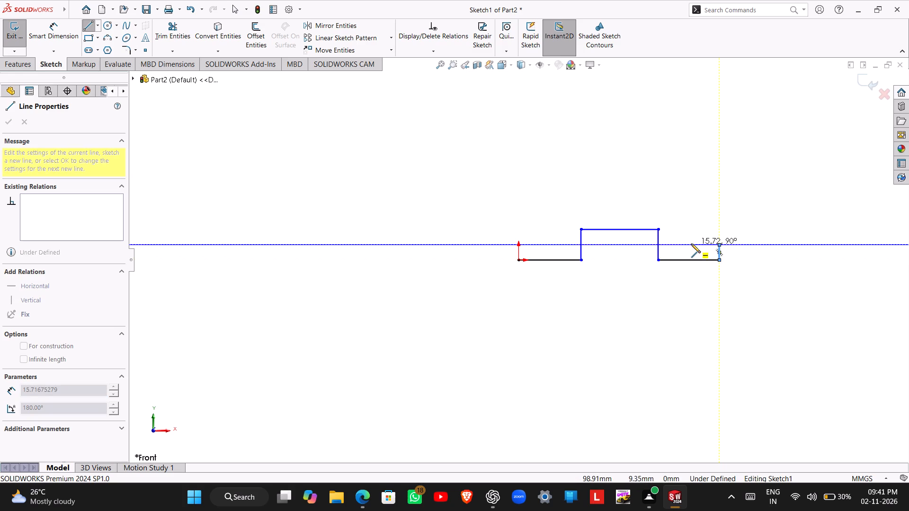
Continue the outline with the right foot's ledge, right upright and an upper slot about 44 mm wide and 31 mm deep.
{"action": "left_click", "coordinate": [687, 244]}
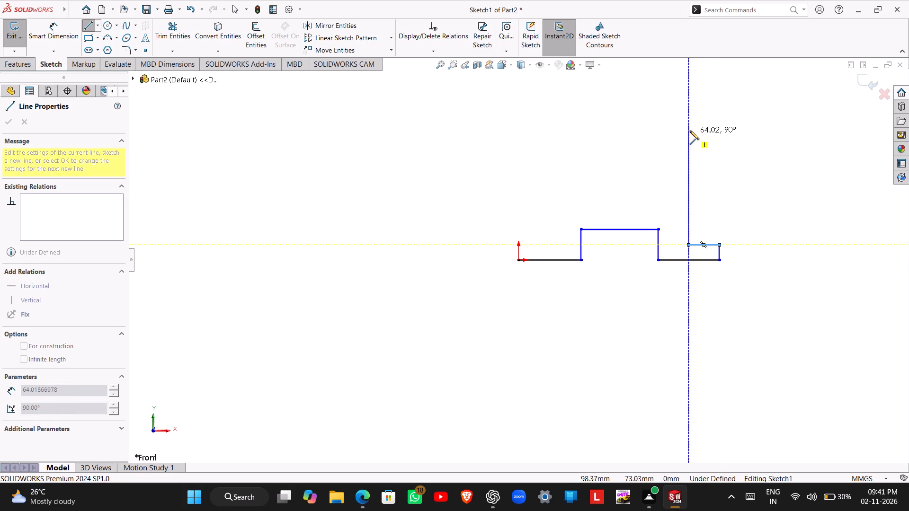
{"action": "left_click", "coordinate": [689, 129]}
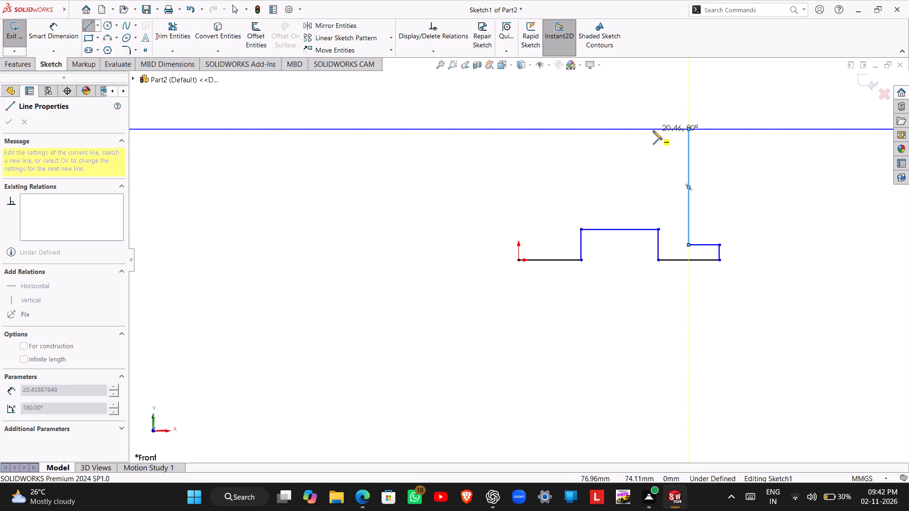
{"action": "left_click", "coordinate": [657, 129]}
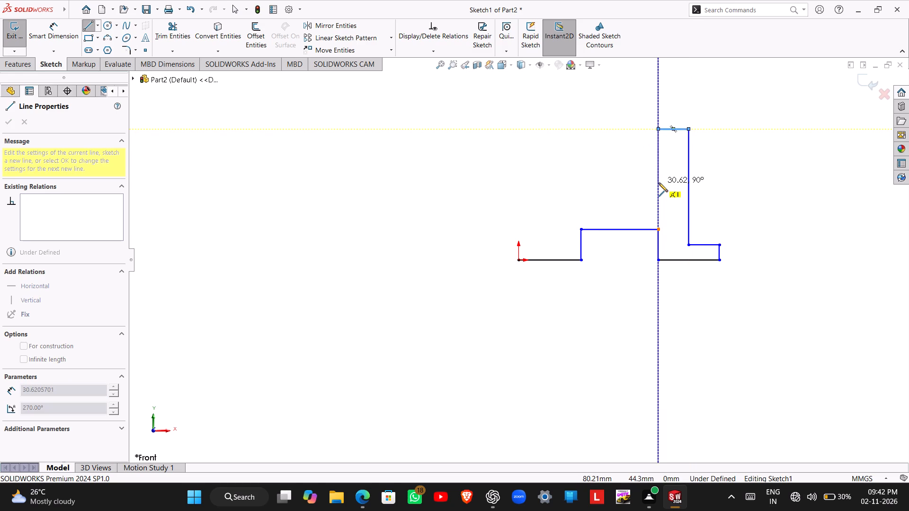
{"action": "left_click", "coordinate": [659, 183]}
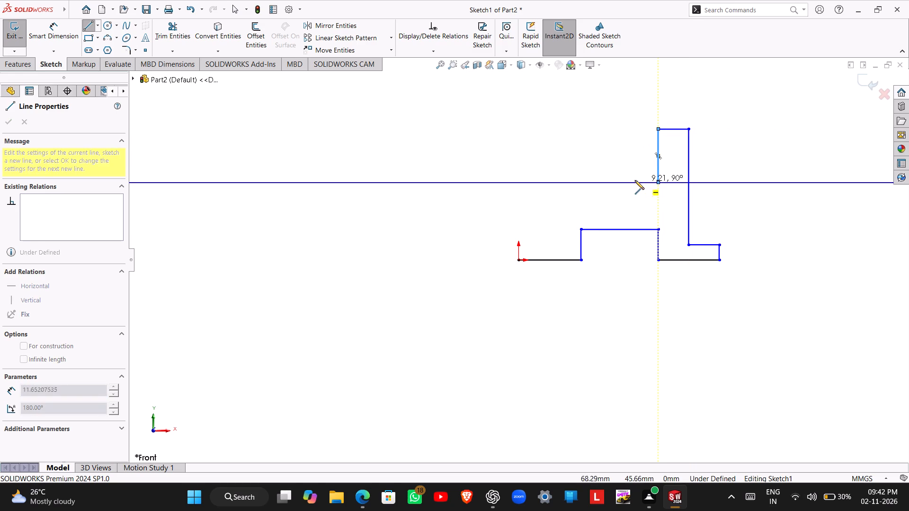
{"action": "left_click", "coordinate": [579, 182]}
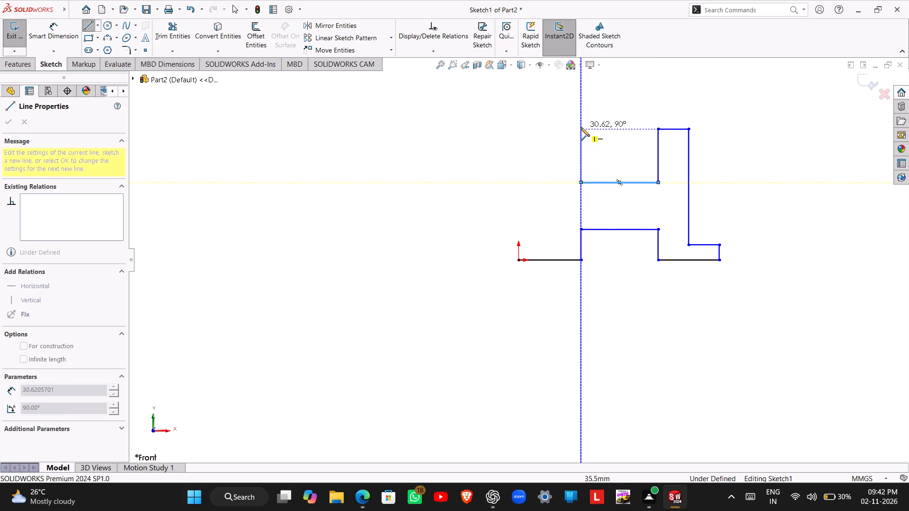
{"action": "left_click", "coordinate": [580, 127]}
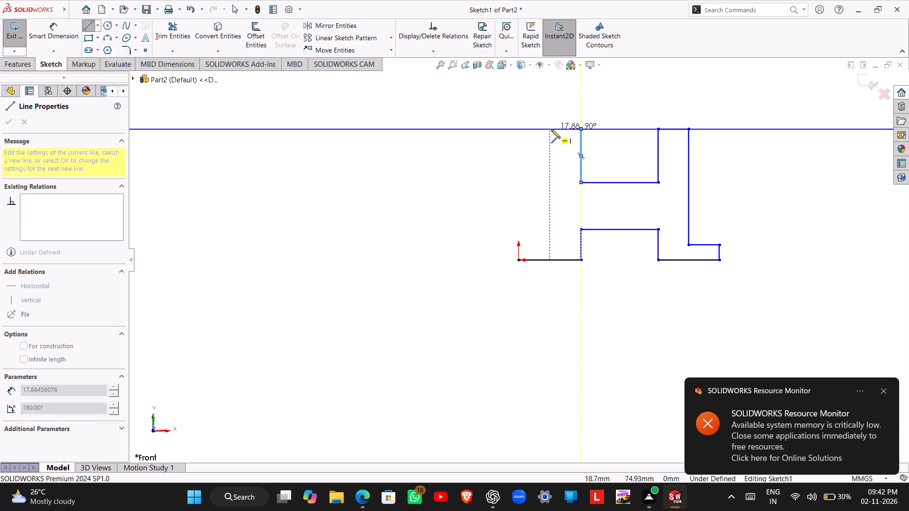
Close the outline at the origin with a left upright and foot ledge, each about 18 mm wide, and an 8.7 mm end edge.
{"action": "left_click", "coordinate": [550, 129]}
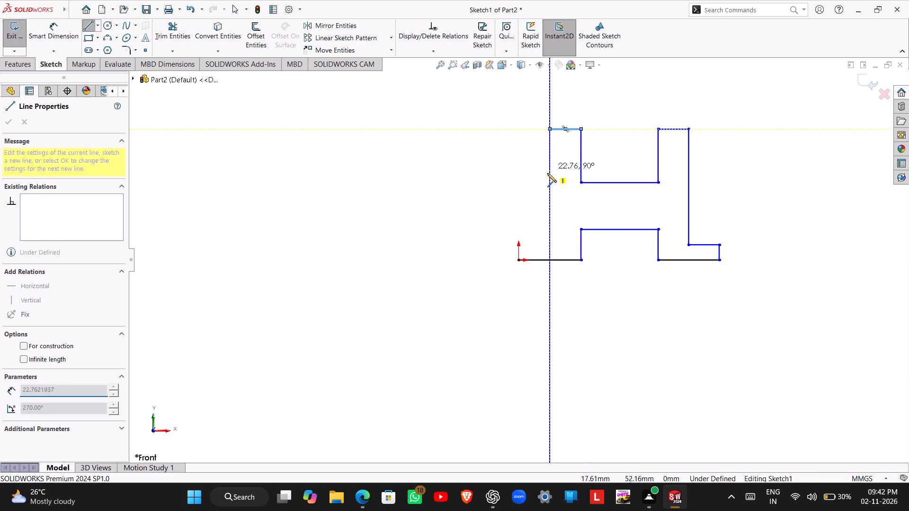
{"action": "left_click", "coordinate": [548, 183]}
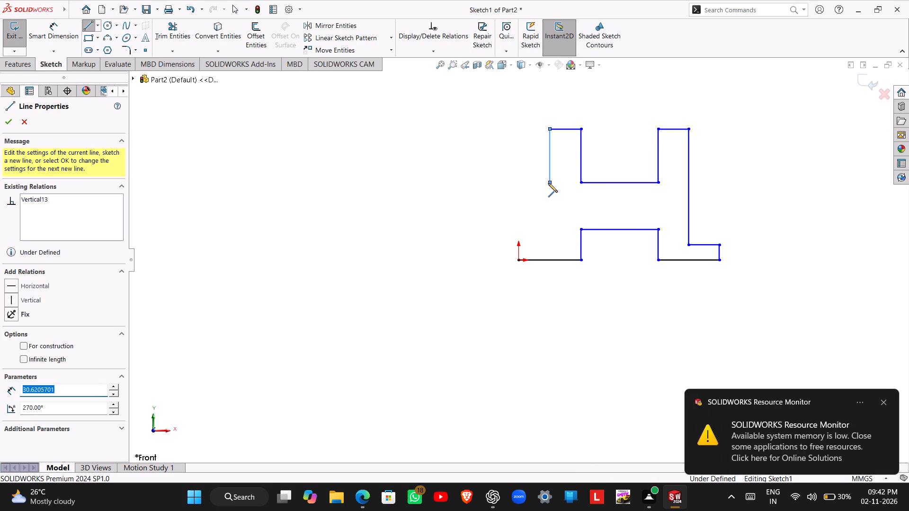
{"action": "left_click_drag", "start_coordinate": [548, 183], "coordinate": [548, 189]}
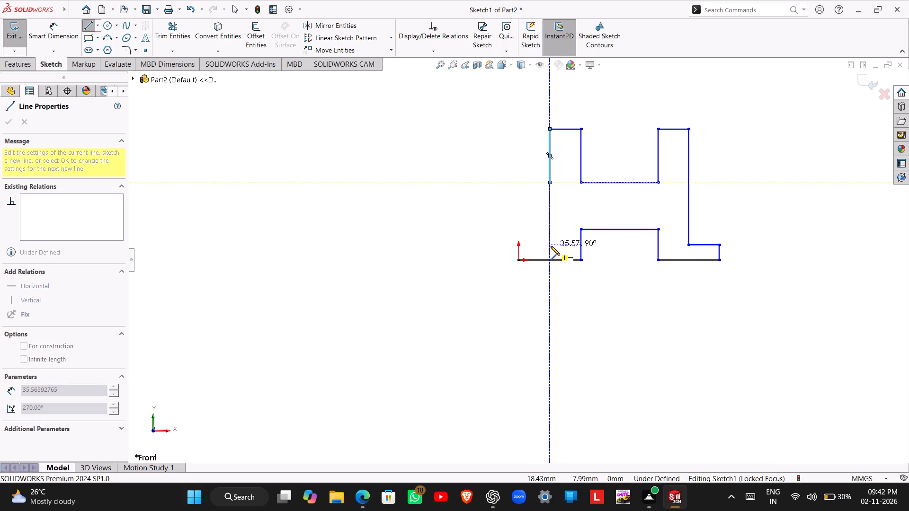
{"action": "left_click", "coordinate": [550, 245]}
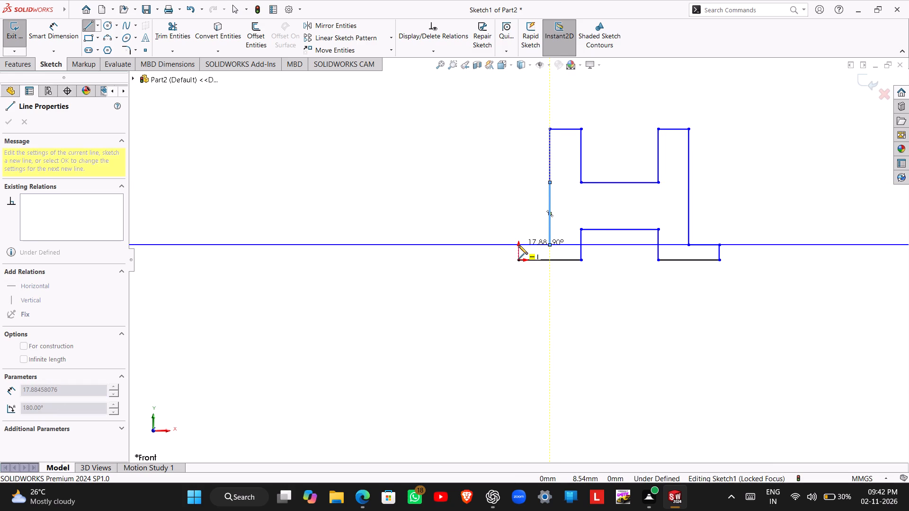
{"action": "left_click", "coordinate": [518, 245]}
{"action": "left_click", "coordinate": [519, 260]}
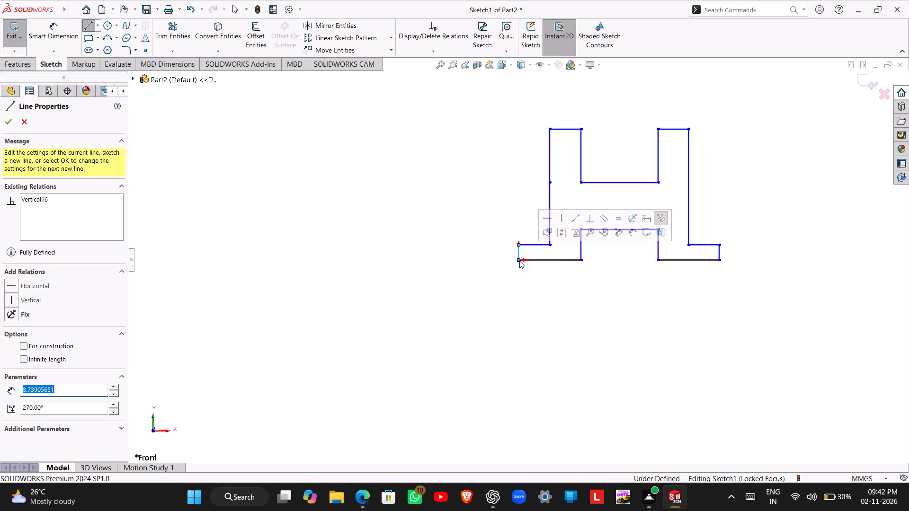
{"action": "key", "text": "Escape"}
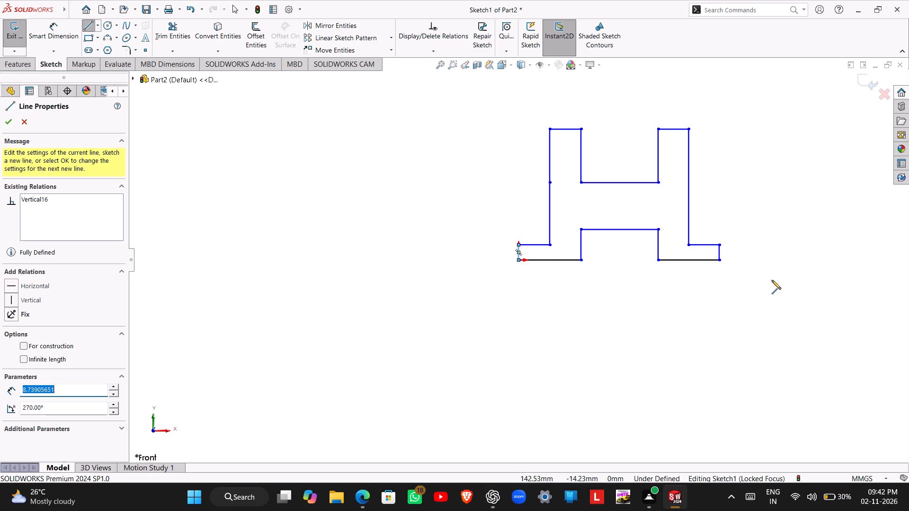
Dimension the overall base width between the two bottom outer corners as 120 mm.
{"action": "scroll", "coordinate": [784, 241], "scroll_direction": "down", "scroll_amount": 2}
{"action": "scroll", "coordinate": [680, 254], "scroll_direction": "up", "scroll_amount": 4}
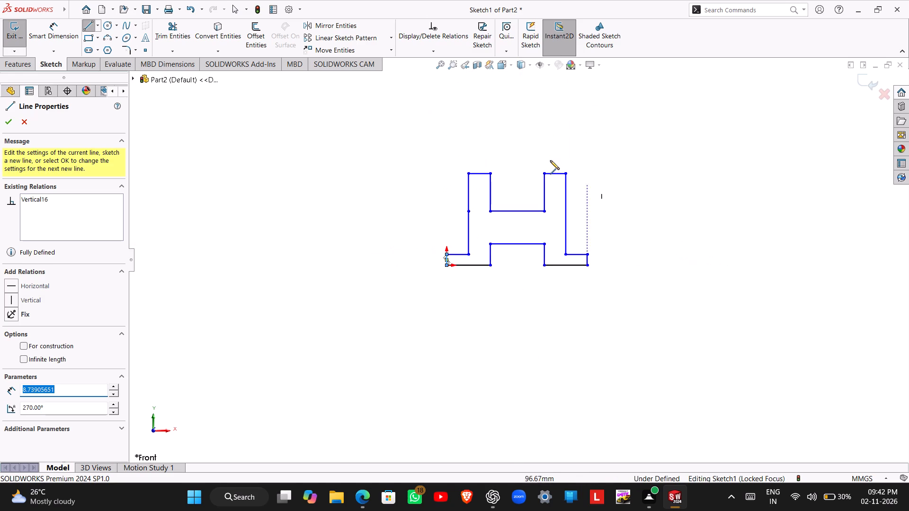
{"action": "scroll", "coordinate": [550, 160], "scroll_direction": "down", "scroll_amount": 2}
{"action": "scroll", "coordinate": [573, 367], "scroll_direction": "down", "scroll_amount": 1}
{"action": "scroll", "coordinate": [519, 327], "scroll_direction": "down", "scroll_amount": 2}
{"action": "scroll", "coordinate": [516, 325], "scroll_direction": "up", "scroll_amount": 1}
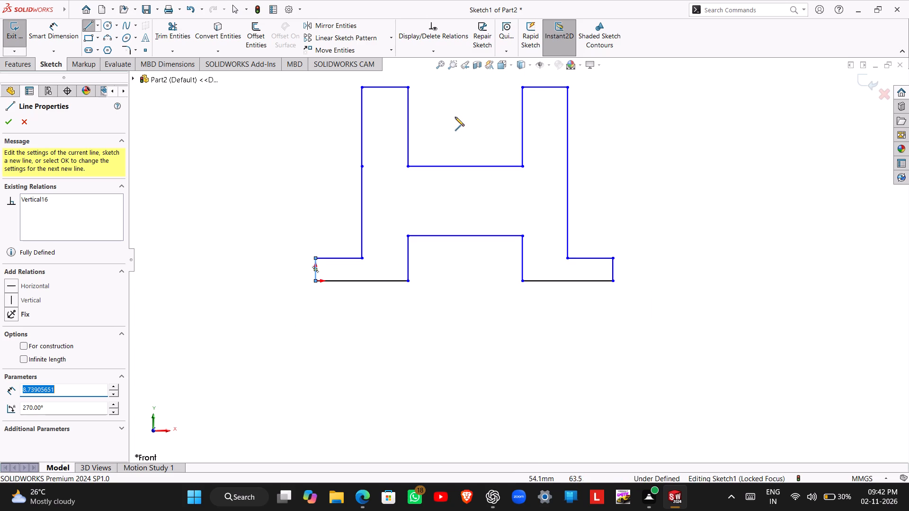
{"action": "scroll", "coordinate": [455, 119], "scroll_direction": "down", "scroll_amount": 1}
{"action": "right_click_drag", "start_coordinate": [445, 399], "coordinate": [442, 312]}
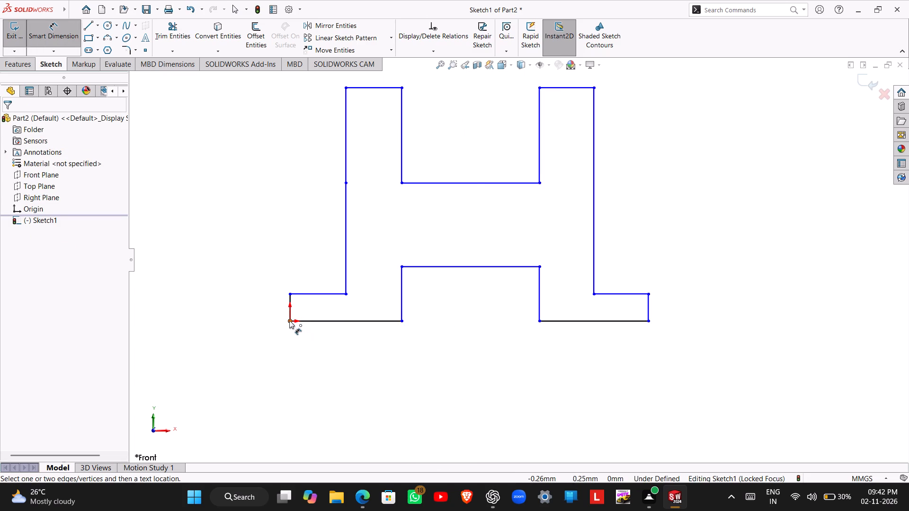
{"action": "left_click", "coordinate": [289, 320]}
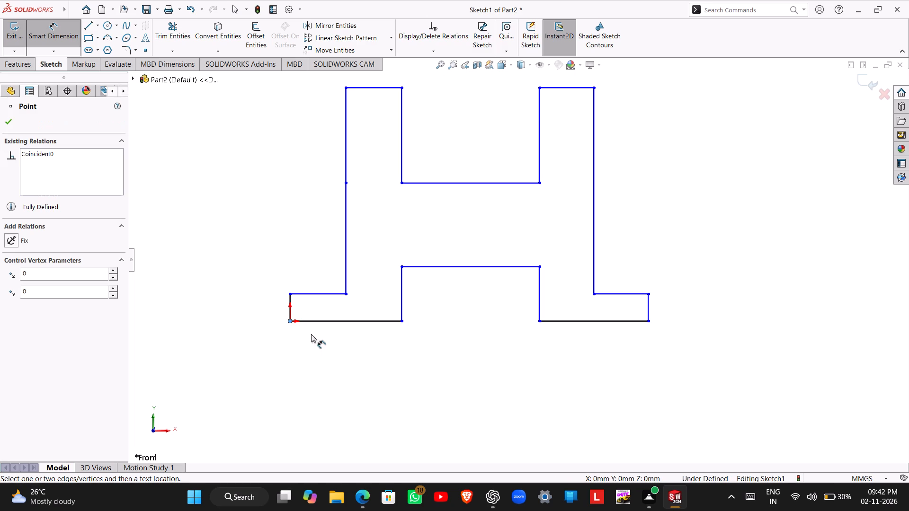
{"action": "left_click", "coordinate": [648, 321]}
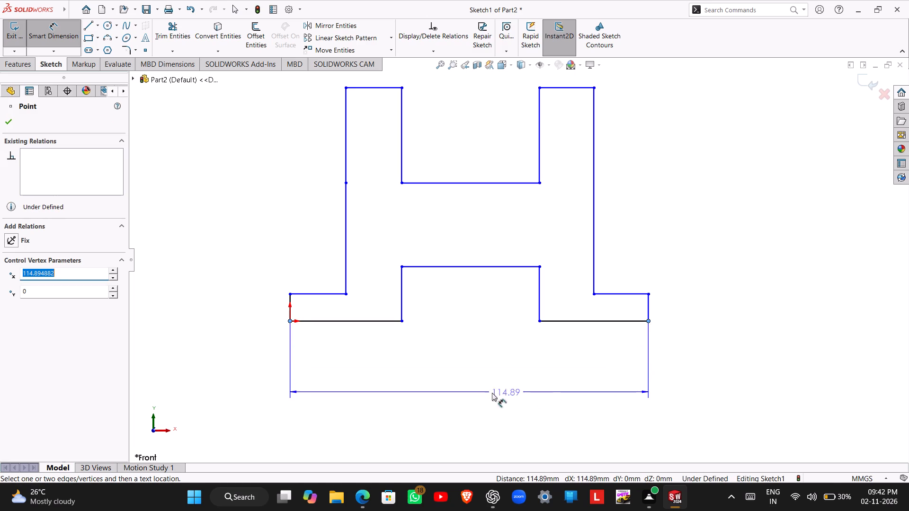
{"action": "left_click", "coordinate": [466, 427]}
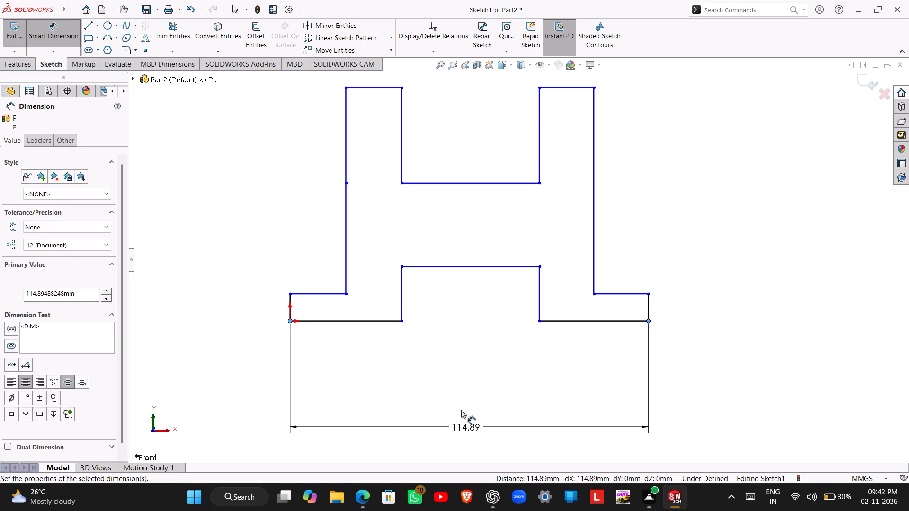
{"action": "type", "text": "120"}
{"action": "key", "text": "Return"}
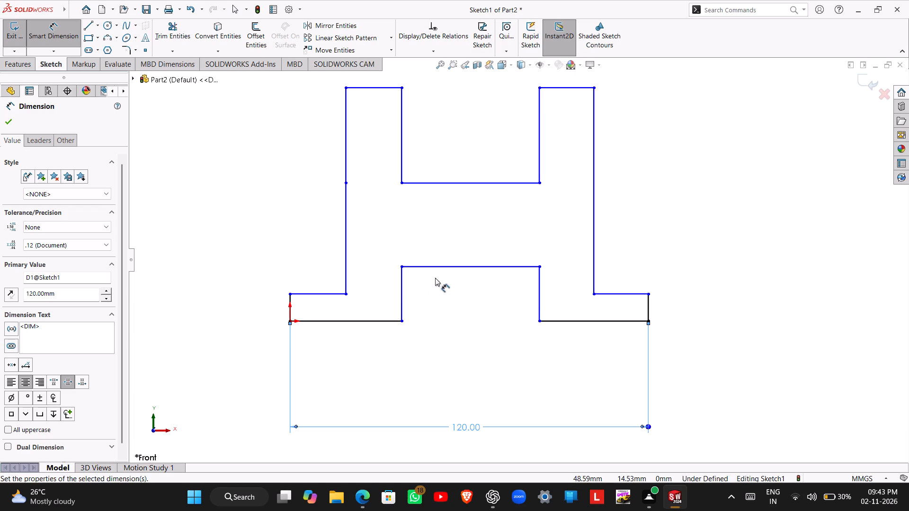
Dimension the height of the bottom notch's left vertical edge as 18 mm.
{"action": "left_click", "coordinate": [402, 295]}
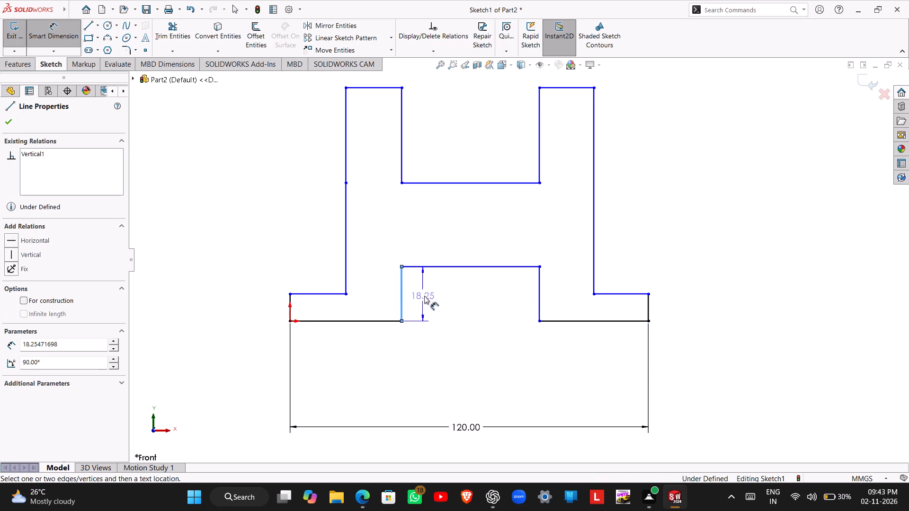
{"action": "left_click", "coordinate": [459, 300]}
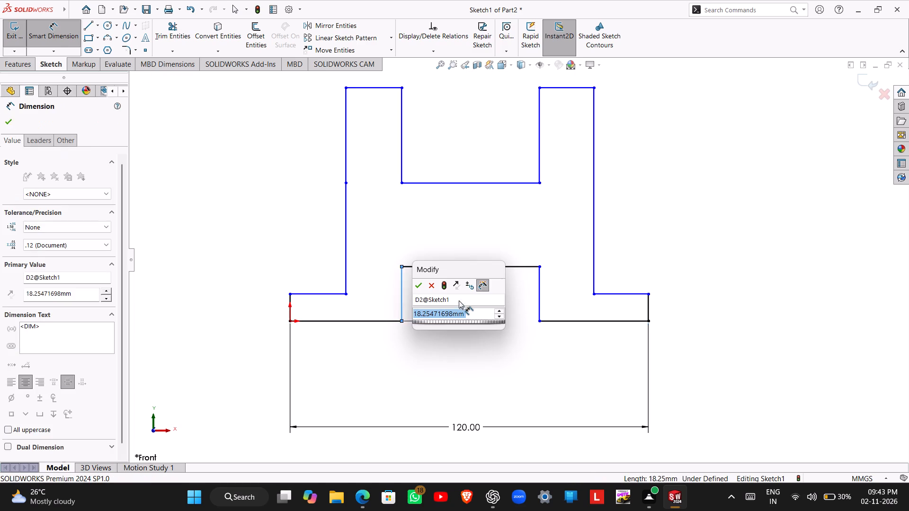
{"action": "type", "text": "18"}
{"action": "key", "text": "Return"}
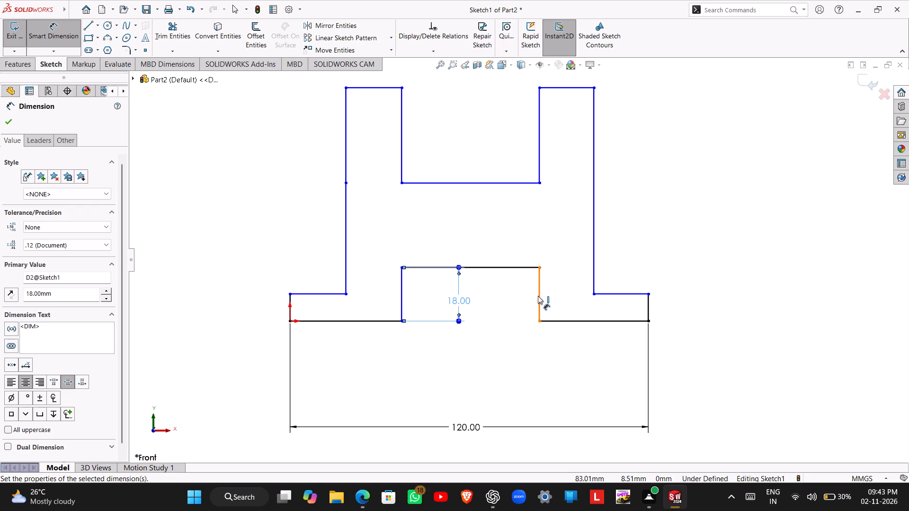
Dimension the web thickness between the upper slot's floor and the bottom notch's top edge as 14 mm.
{"action": "left_click", "coordinate": [474, 182]}
{"action": "left_click", "coordinate": [478, 265]}
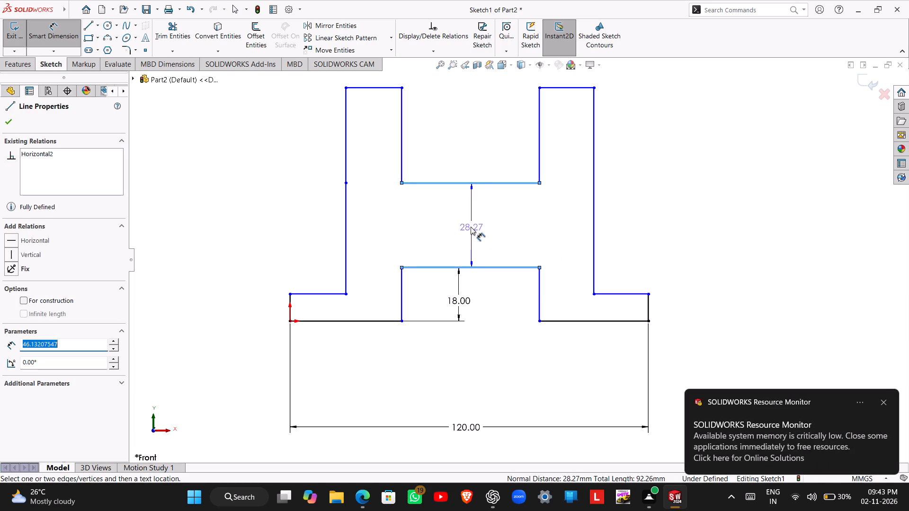
{"action": "left_click", "coordinate": [471, 227]}
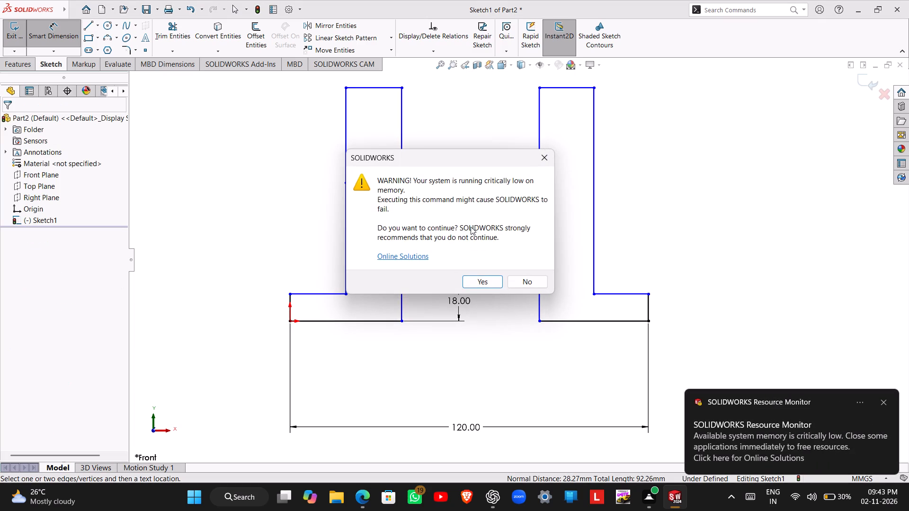
{"action": "left_click", "coordinate": [480, 282]}
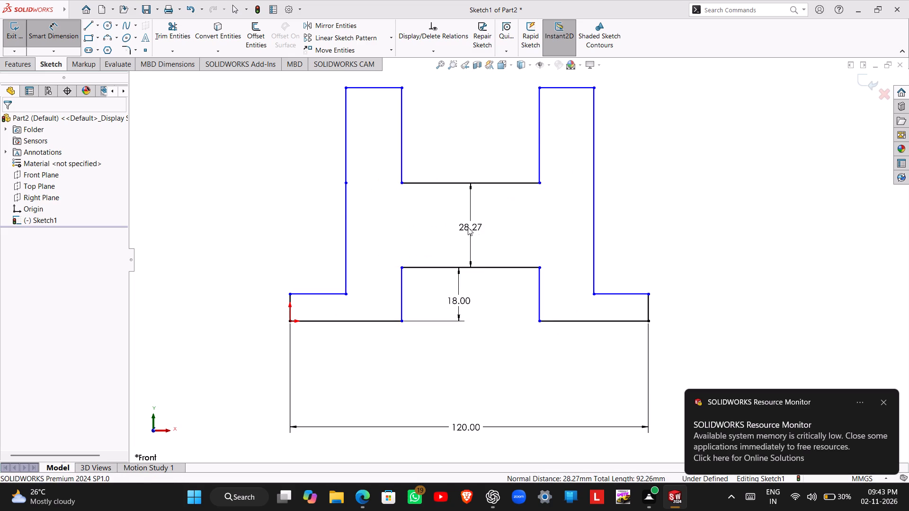
{"action": "double_click", "coordinate": [465, 221]}
{"action": "double_click", "coordinate": [479, 238]}
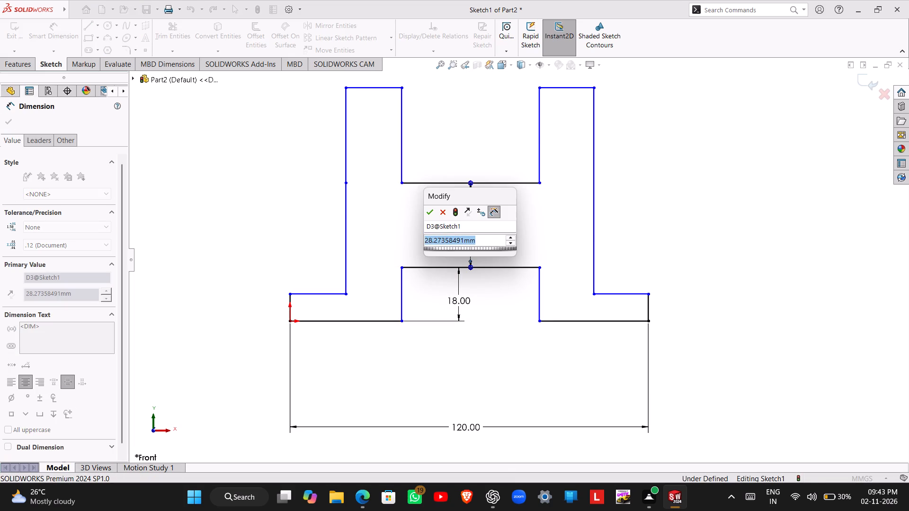
{"action": "type", "text": "14"}
{"action": "key", "text": "Return"}
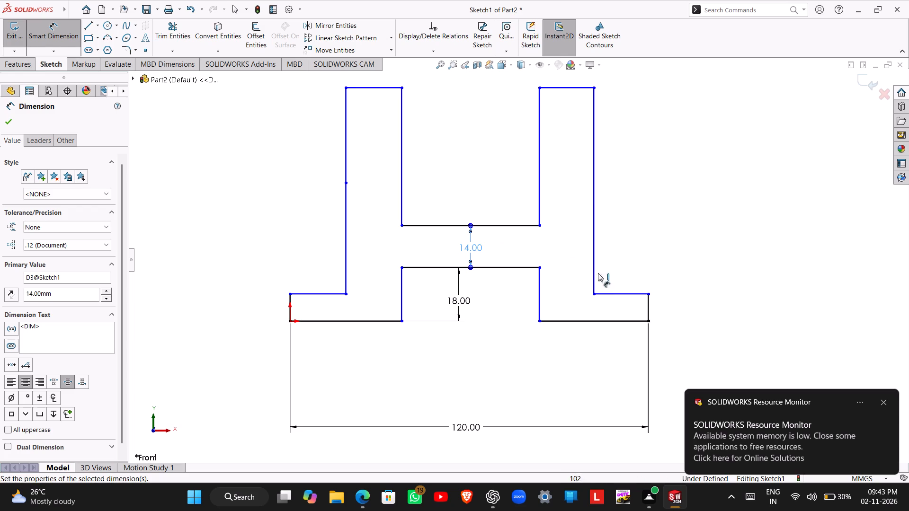
Dimension the outer vertical end edges of the right foot and the left foot as 14 mm each.
{"action": "left_click", "coordinate": [648, 308]}
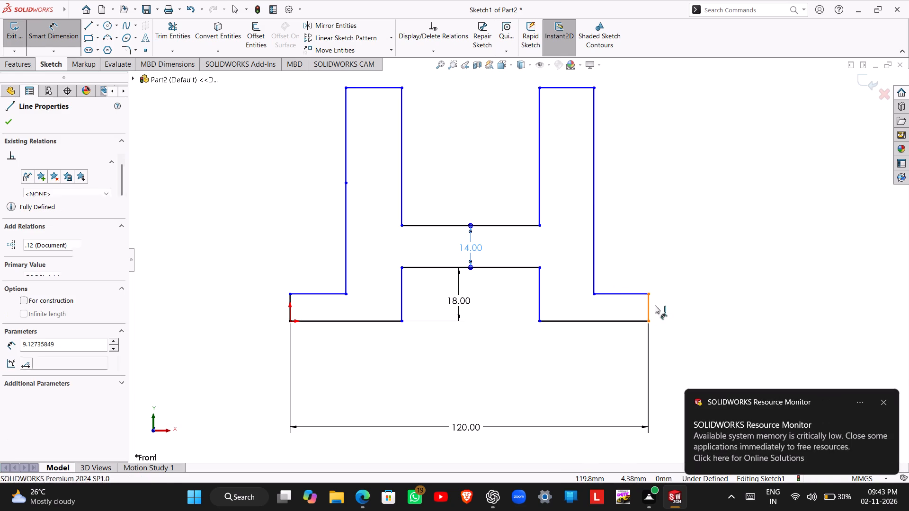
{"action": "left_click", "coordinate": [689, 301]}
{"action": "type", "text": "14"}
{"action": "key", "text": "Return"}
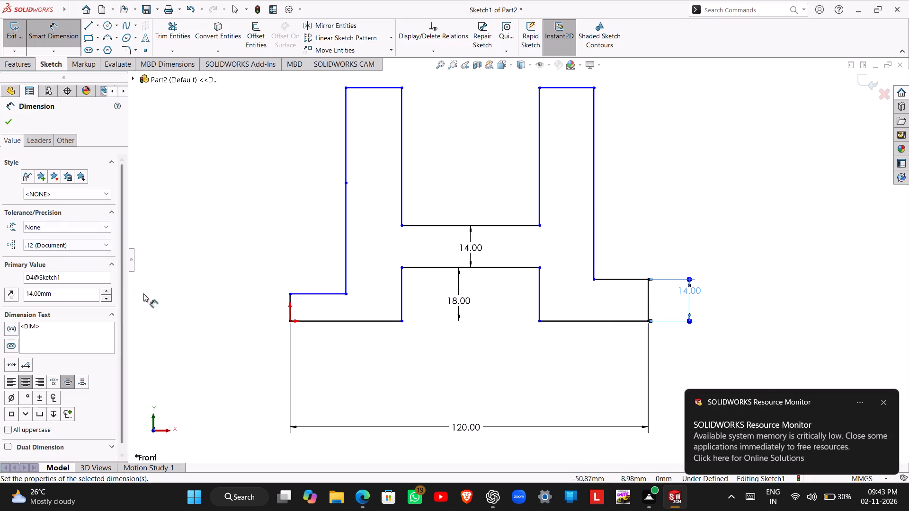
{"action": "left_click", "coordinate": [289, 300]}
{"action": "left_click", "coordinate": [243, 306]}
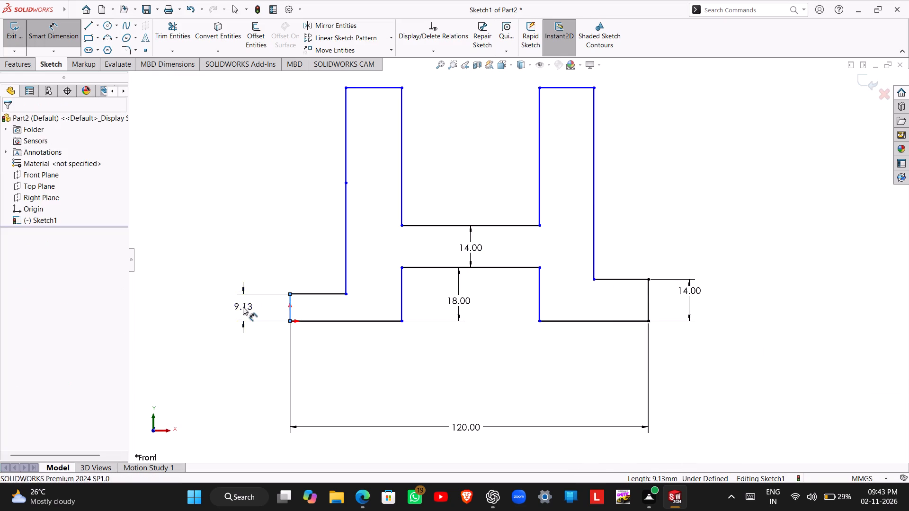
{"action": "type", "text": "14"}
{"action": "key", "text": "Return"}
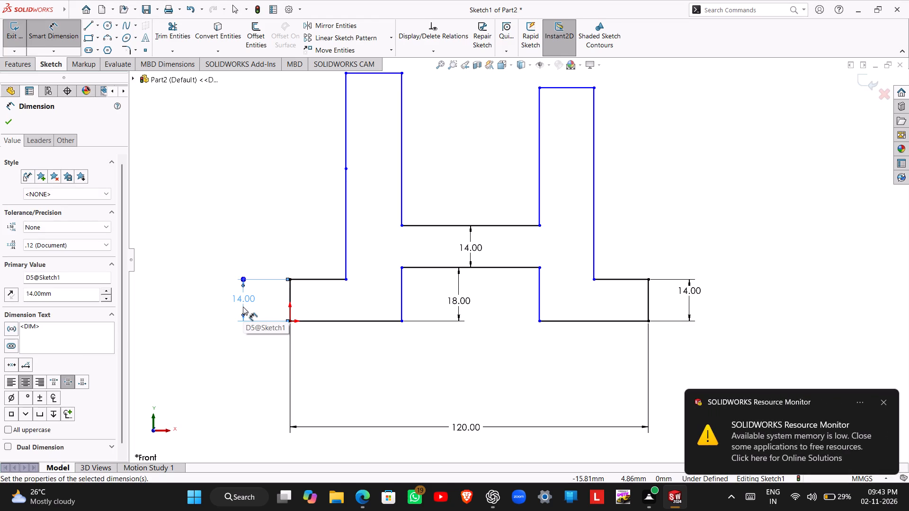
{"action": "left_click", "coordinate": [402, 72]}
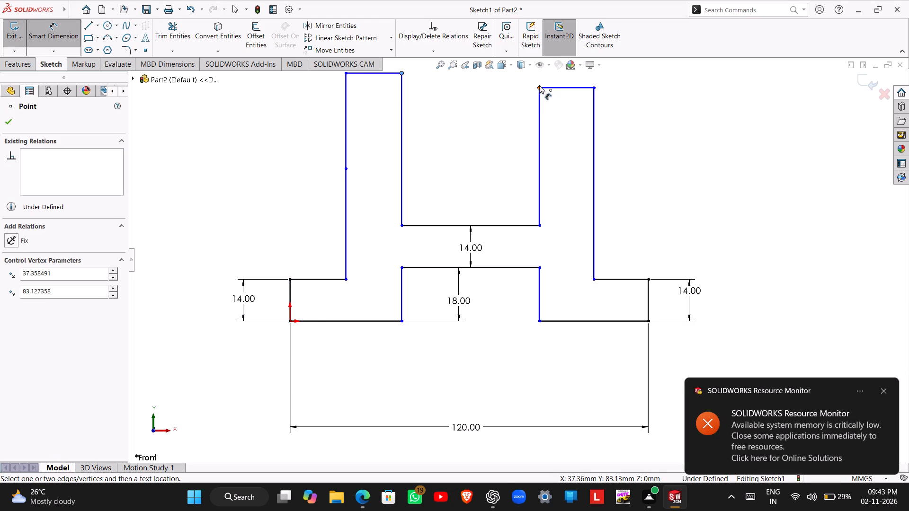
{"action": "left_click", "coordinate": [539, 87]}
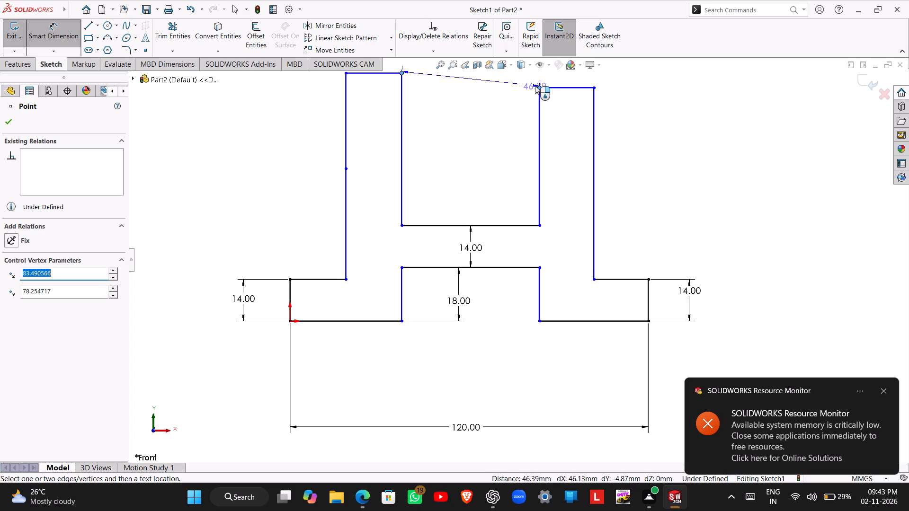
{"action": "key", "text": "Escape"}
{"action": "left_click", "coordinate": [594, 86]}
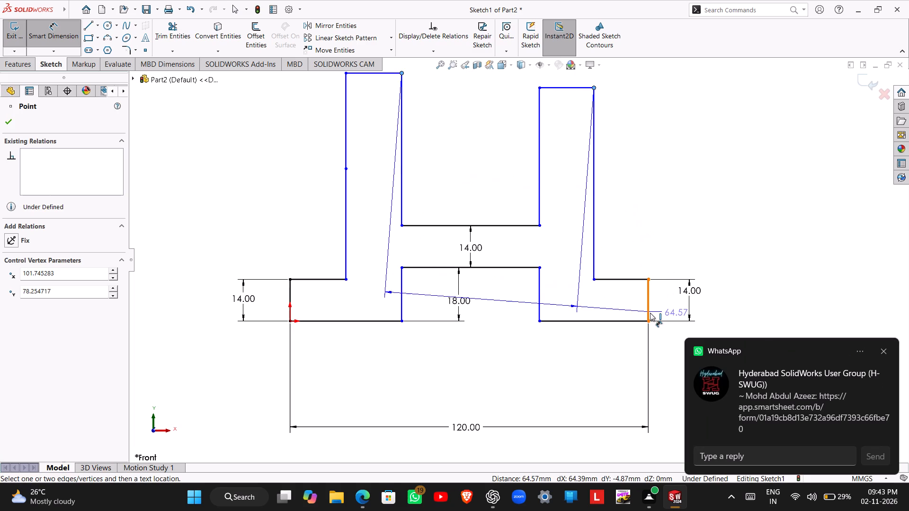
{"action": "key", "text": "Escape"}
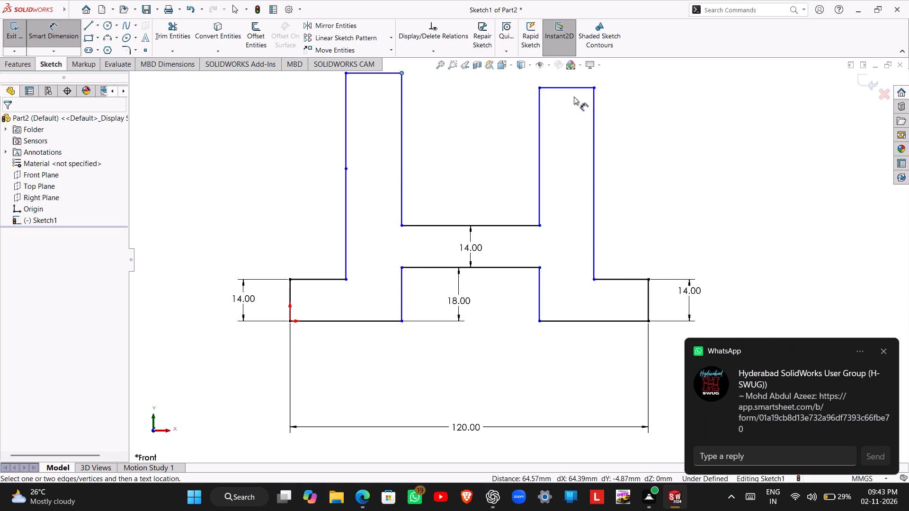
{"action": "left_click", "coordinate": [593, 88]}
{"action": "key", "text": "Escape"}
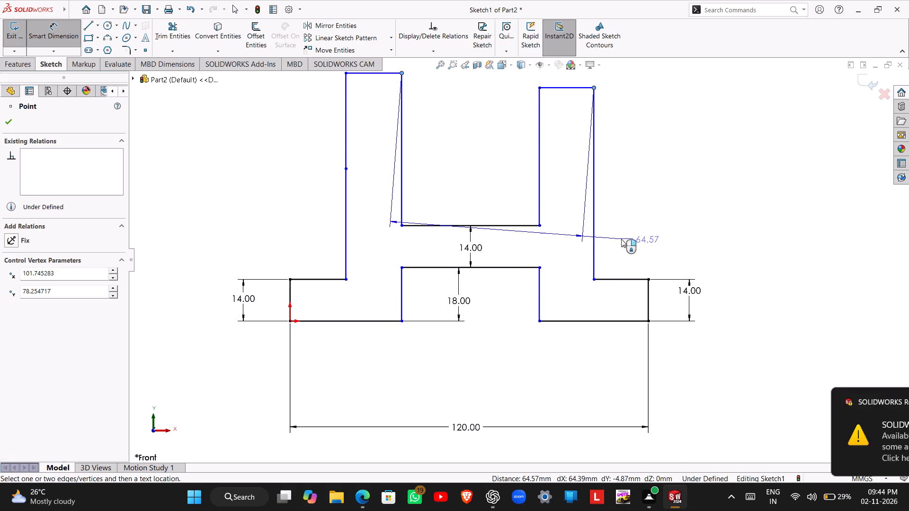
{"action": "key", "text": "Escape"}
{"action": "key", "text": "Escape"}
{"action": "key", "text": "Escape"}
Dimension the vertical height from the right foot's bottom outer corner to the right upright's top outer corner as 60 mm.
{"action": "right_click_drag", "start_coordinate": [639, 154], "coordinate": [635, 83]}
{"action": "left_click", "coordinate": [595, 88]}
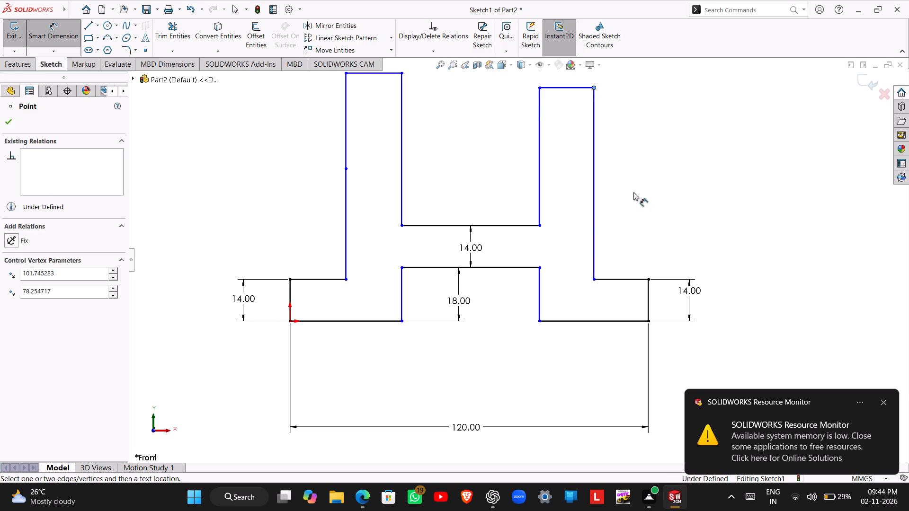
{"action": "left_click", "coordinate": [649, 321]}
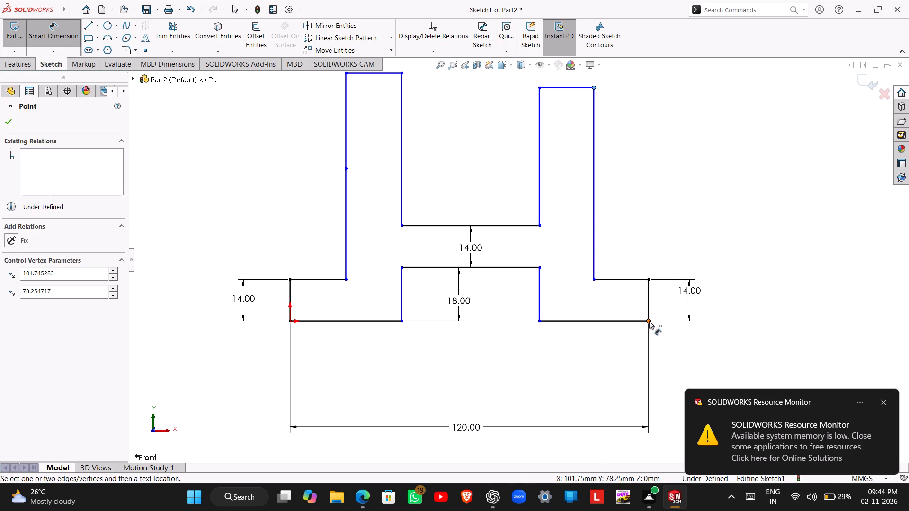
{"action": "left_click", "coordinate": [730, 226]}
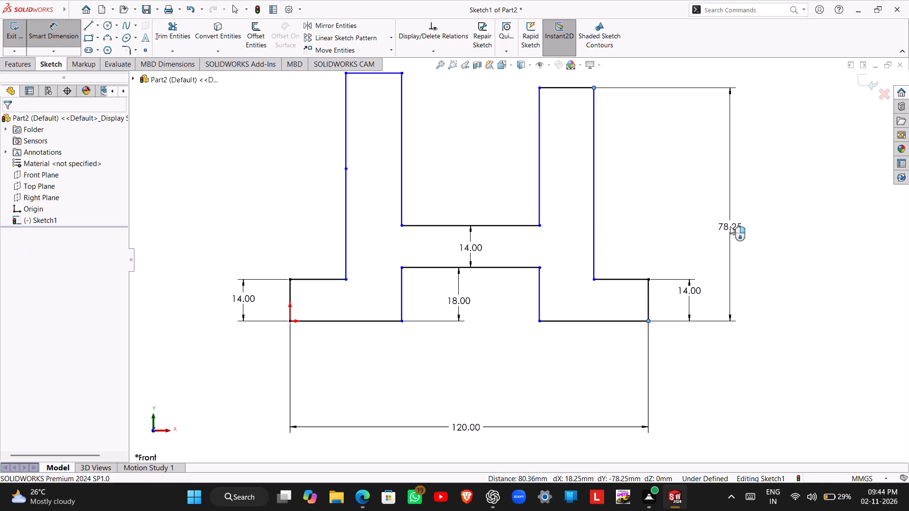
{"action": "type", "text": "60"}
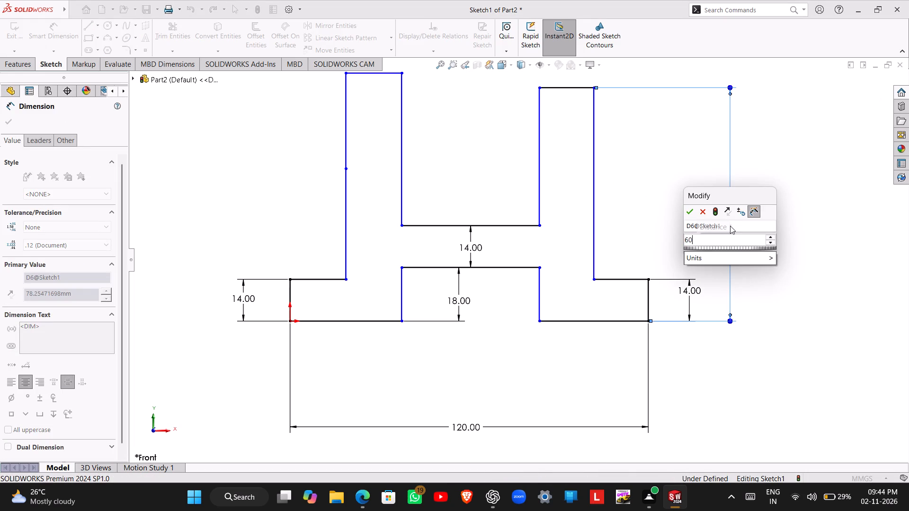
{"action": "key", "text": "Return"}
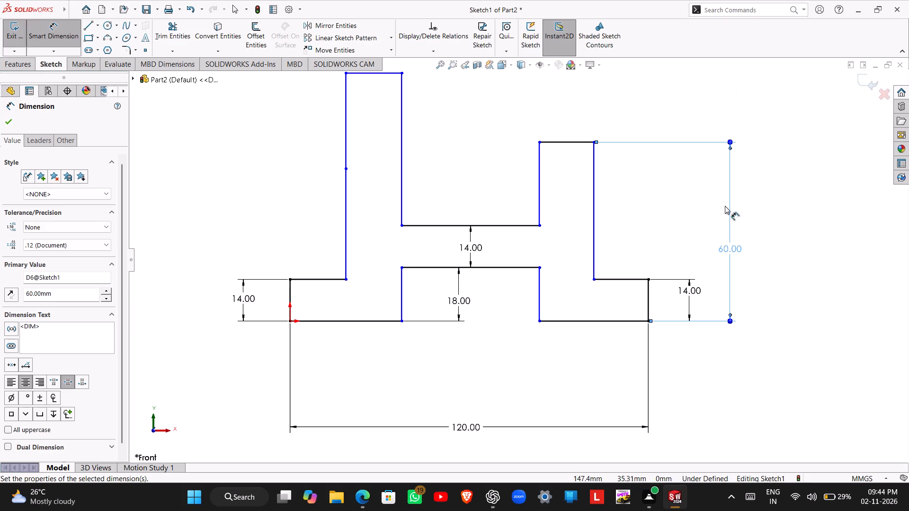
Dimension the vertical height from the origin to the left upright's top outer corner as 60 mm.
{"action": "left_click", "coordinate": [345, 72]}
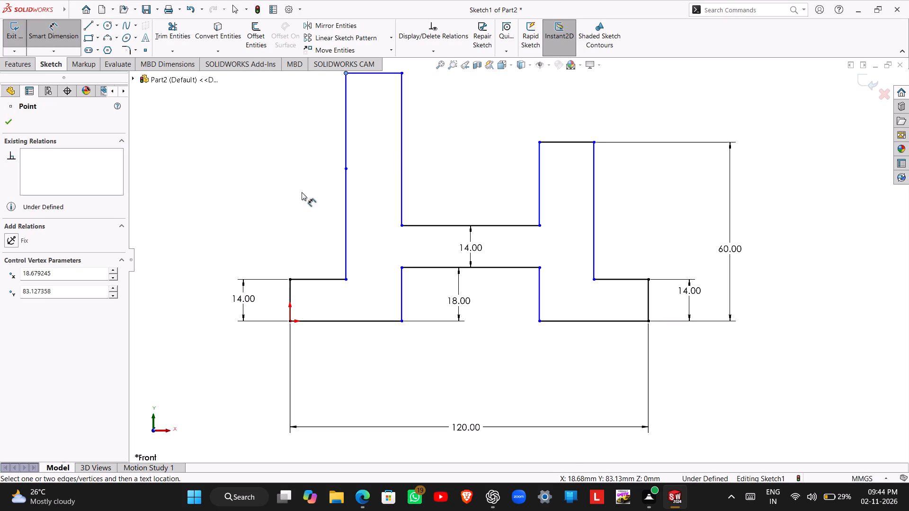
{"action": "left_click", "coordinate": [289, 322]}
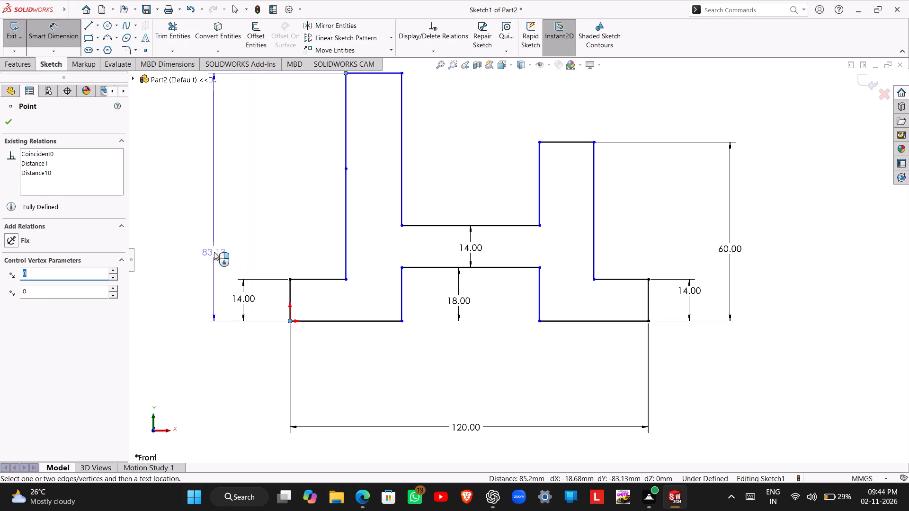
{"action": "left_click", "coordinate": [214, 252]}
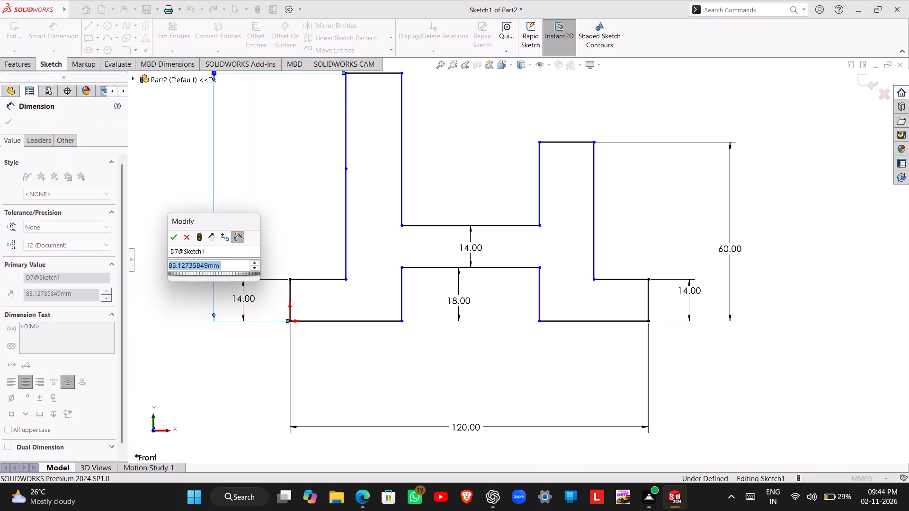
{"action": "type", "text": "60"}
{"action": "key", "text": "Return"}
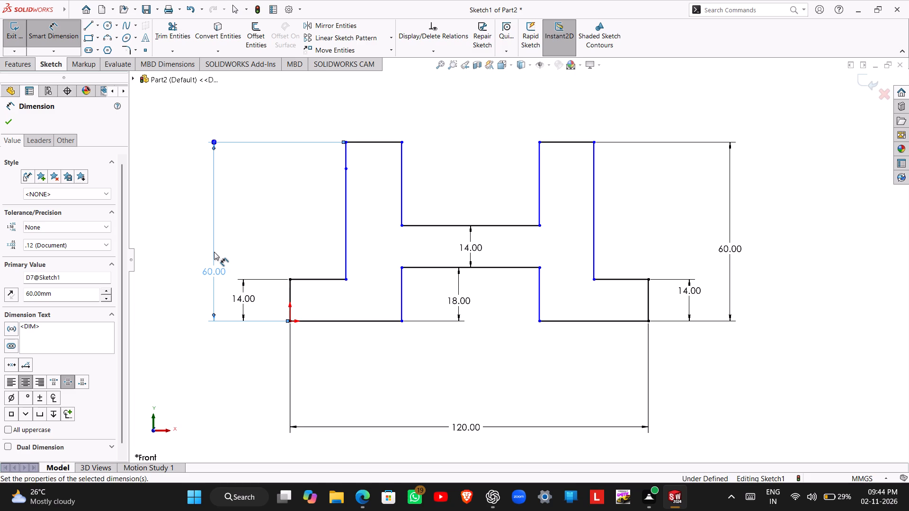
Dimension the upper slot's width between the two uprights' inner top corners as 25 mm.
{"action": "left_click", "coordinate": [402, 142]}
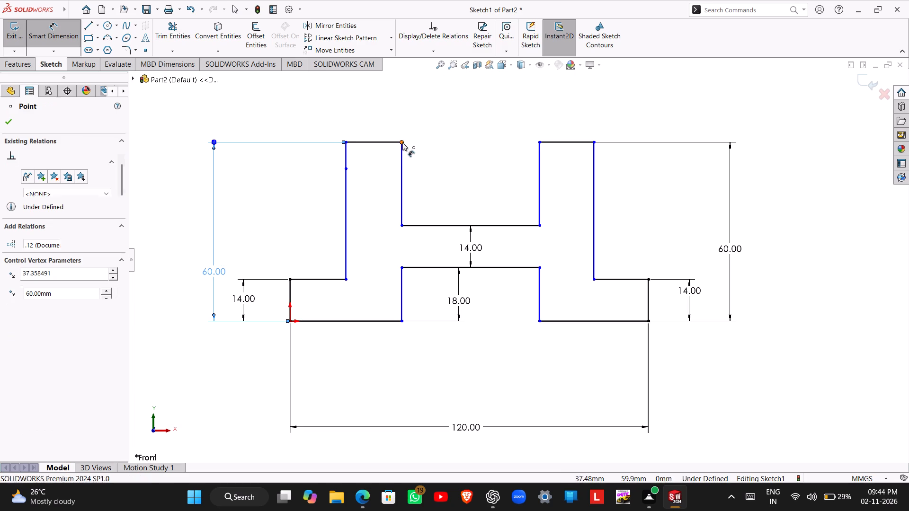
{"action": "left_click", "coordinate": [538, 141]}
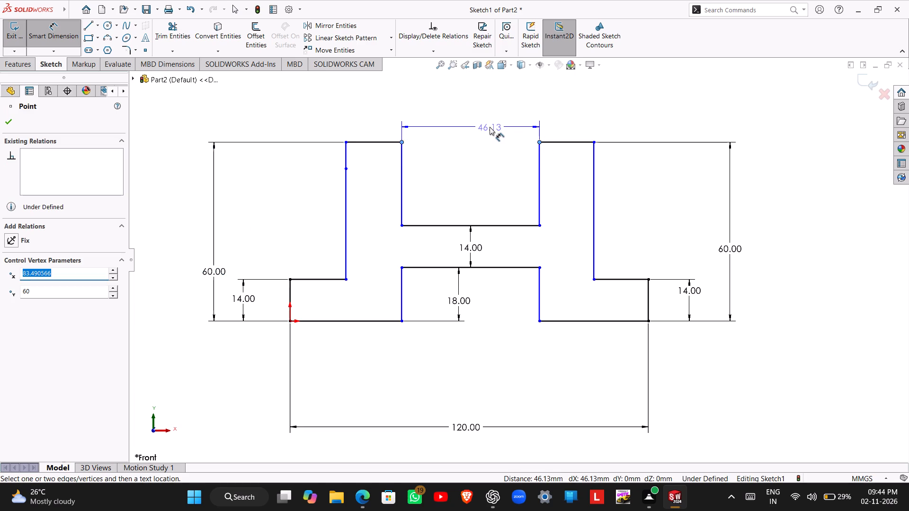
{"action": "left_click", "coordinate": [490, 127]}
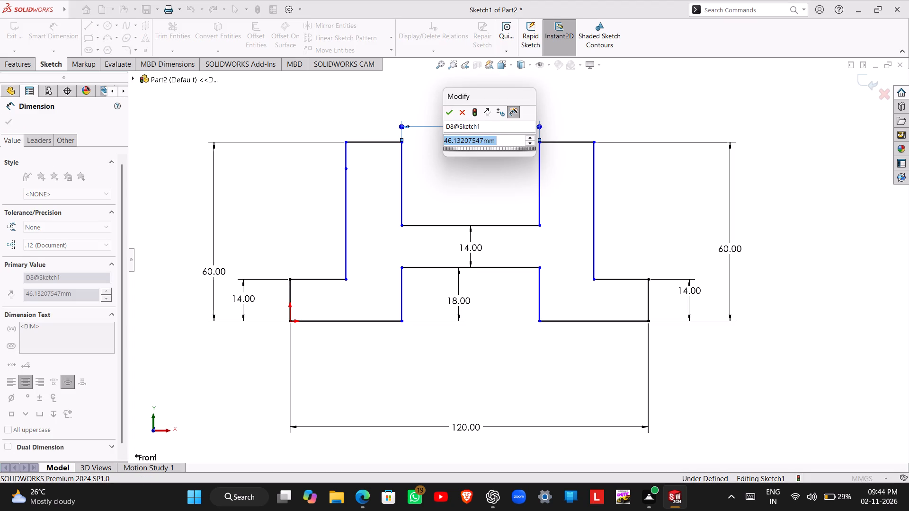
{"action": "type", "text": "25"}
{"action": "key", "text": "Return"}
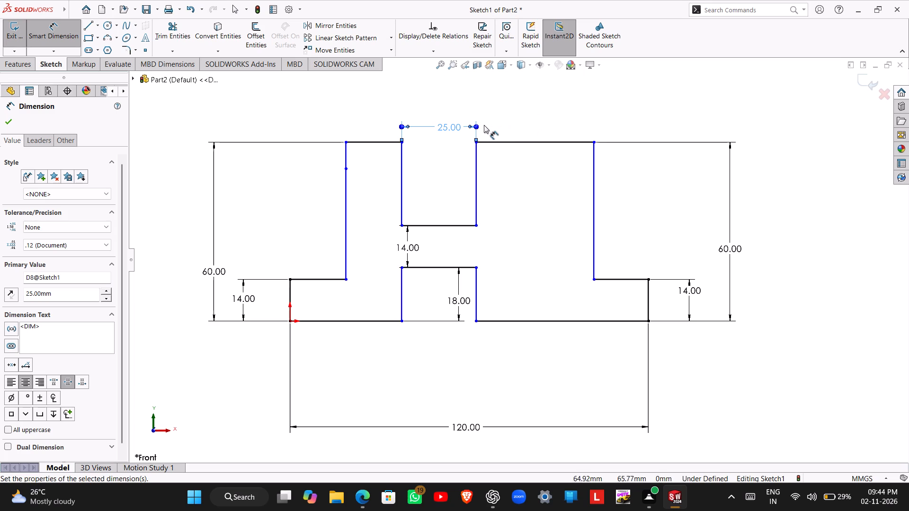
Dimension the overall width across the two uprights' outer top corners as 60 mm.
{"action": "left_click", "coordinate": [346, 141]}
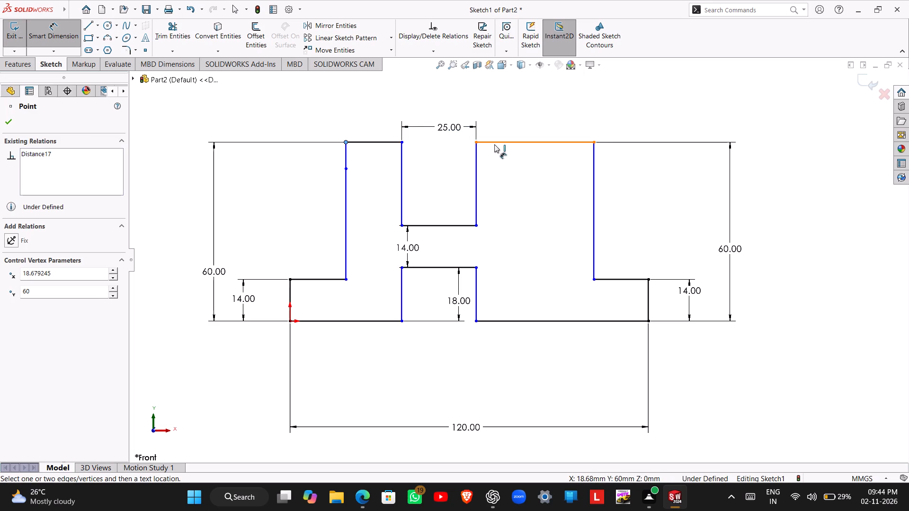
{"action": "left_click", "coordinate": [594, 141]}
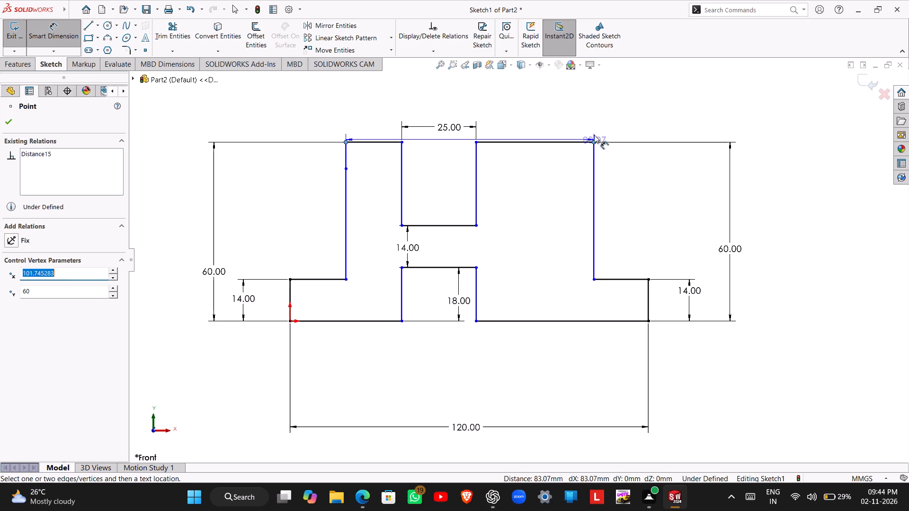
{"action": "left_click", "coordinate": [476, 88]}
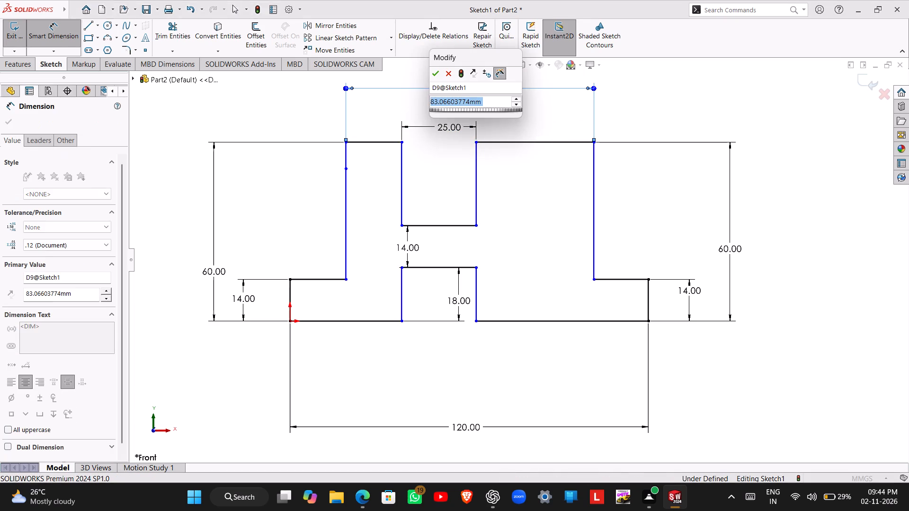
{"action": "type", "text": "60"}
{"action": "key", "text": "Return"}
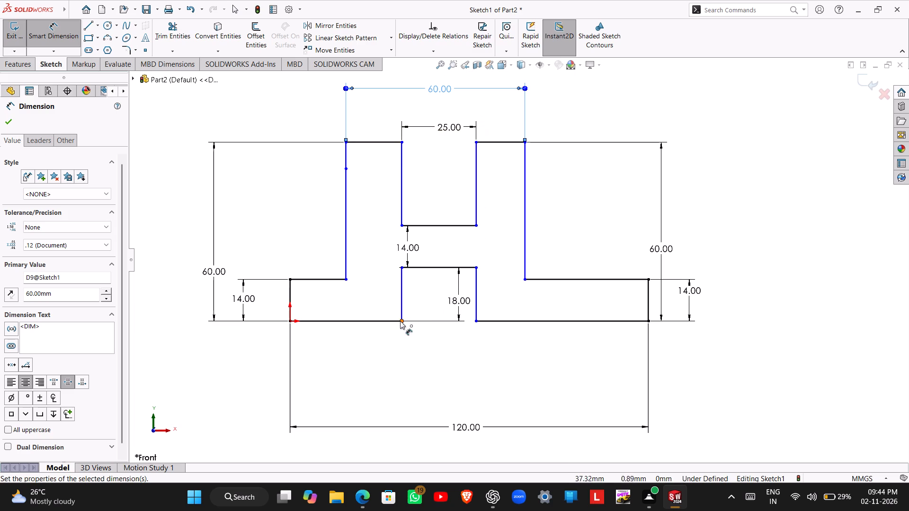
Dimension the bottom notch's width between its two vertical edges as 35 mm.
{"action": "left_click", "coordinate": [400, 302]}
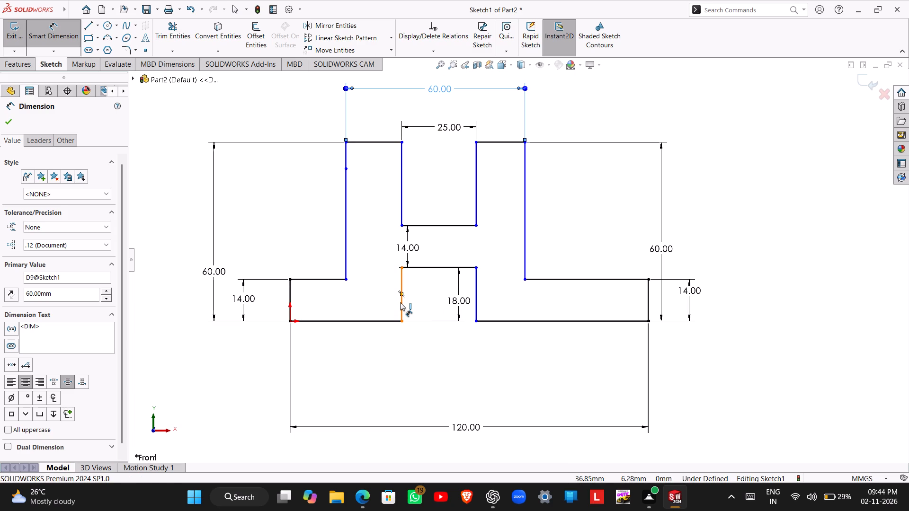
{"action": "left_click", "coordinate": [477, 296]}
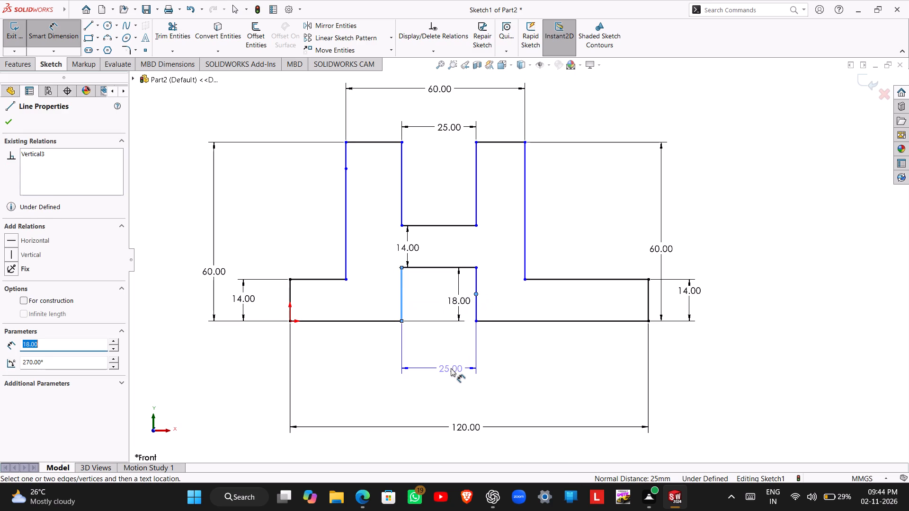
{"action": "left_click", "coordinate": [451, 368]}
{"action": "type", "text": "35"}
{"action": "key", "text": "Return"}
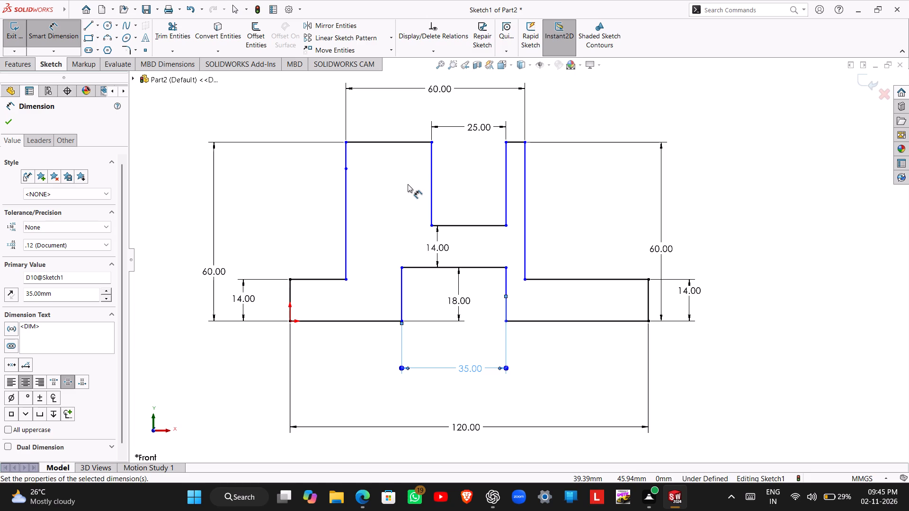
Dimension the length of the right foot's bottom edge as 42.5 mm.
{"action": "left_click", "coordinate": [535, 319]}
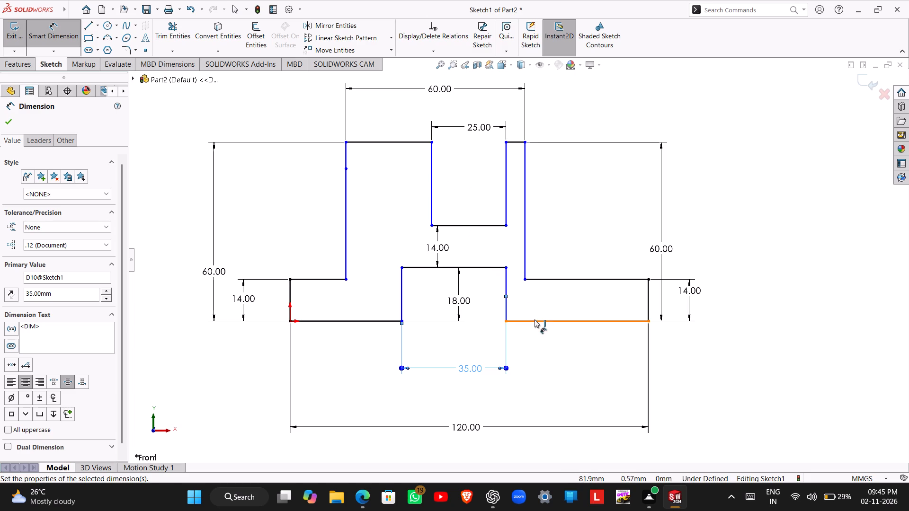
{"action": "left_click", "coordinate": [542, 356]}
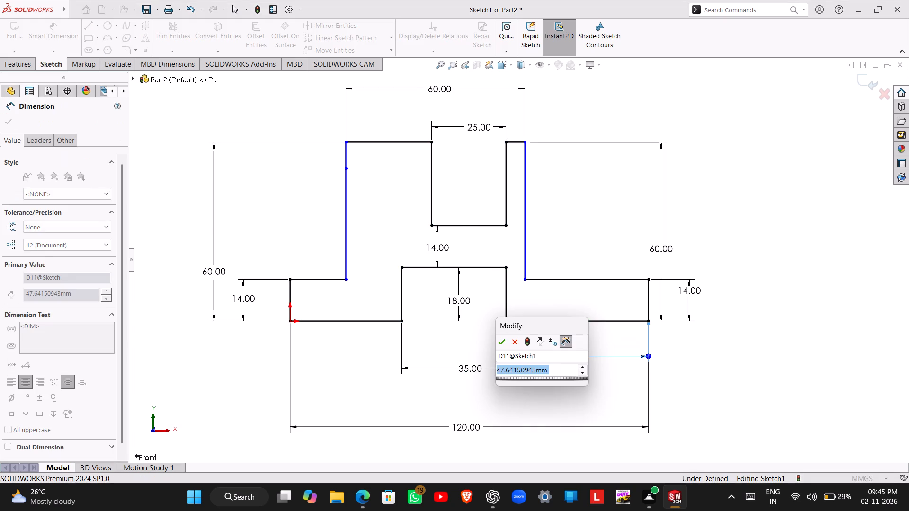
{"action": "type", "text": "42.5"}
{"action": "key", "text": "Return"}
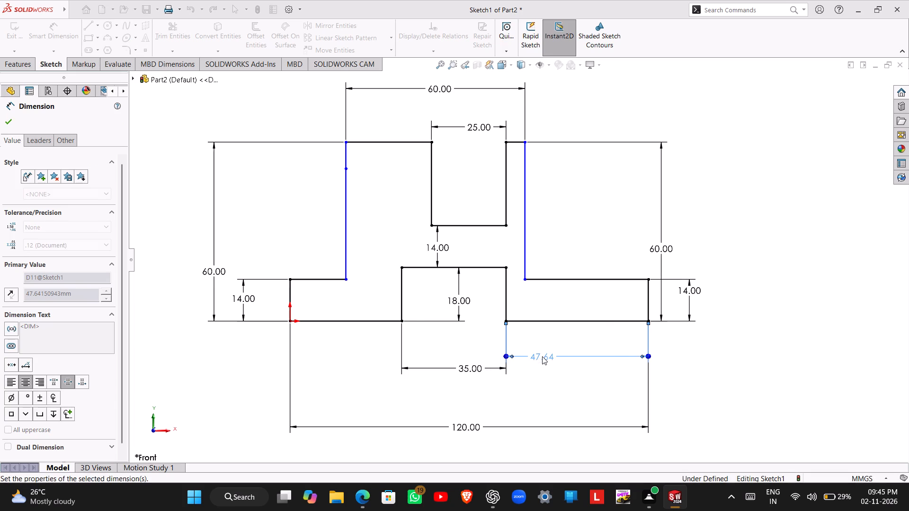
{"action": "left_click", "coordinate": [340, 320]}
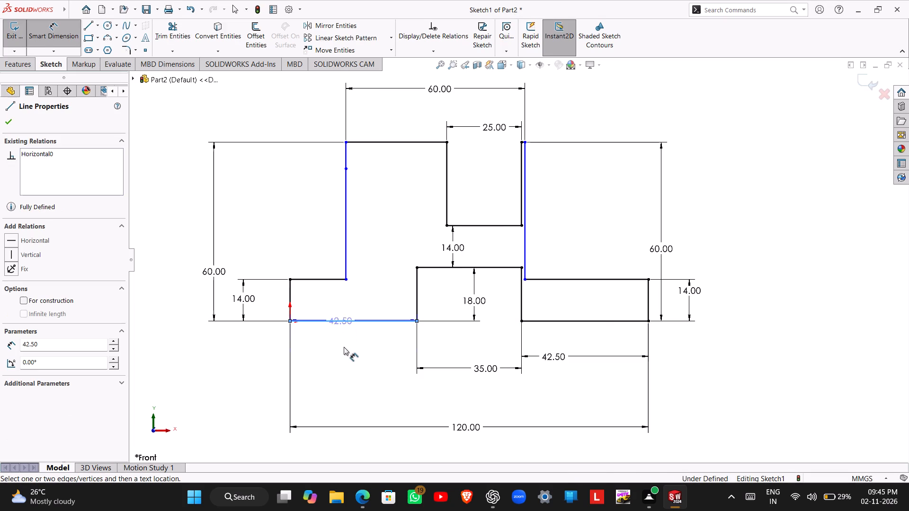
{"action": "key", "text": "Escape"}
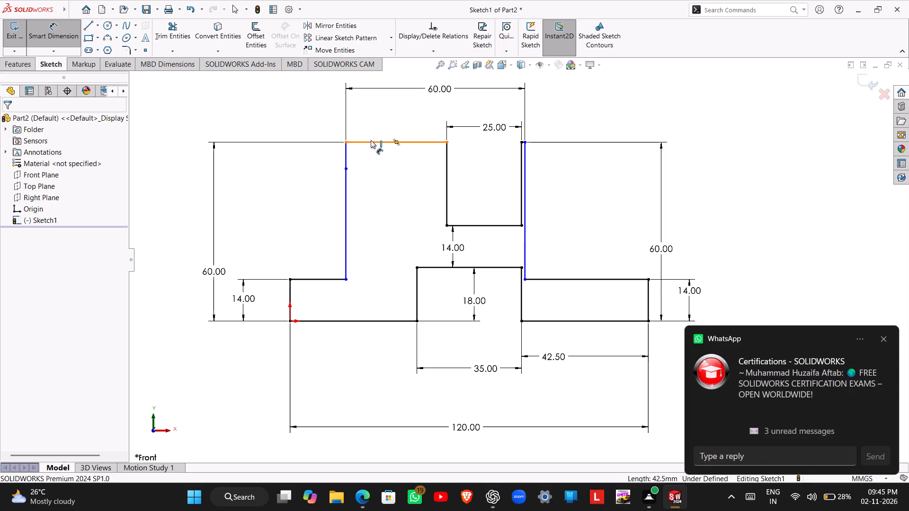
Dimension the width of the left upright's top edge as 17.5 mm.
{"action": "left_click", "coordinate": [371, 140]}
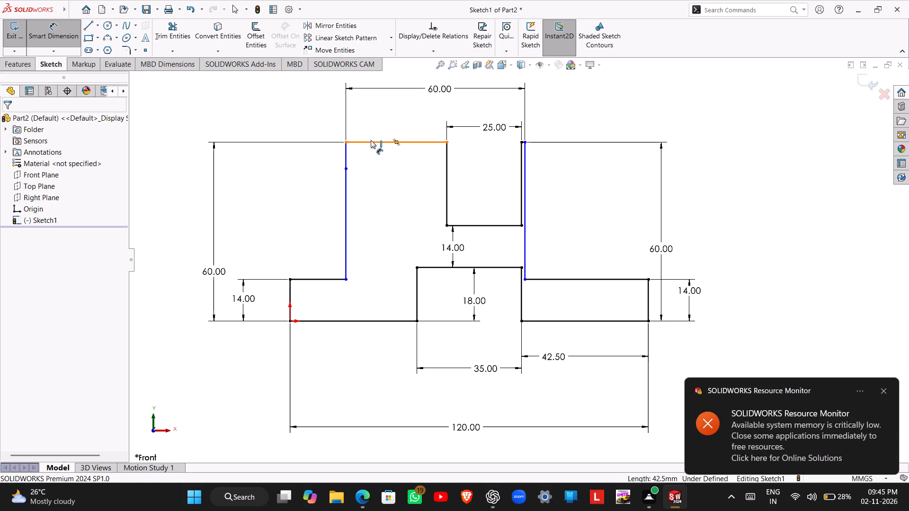
{"action": "left_click", "coordinate": [382, 118]}
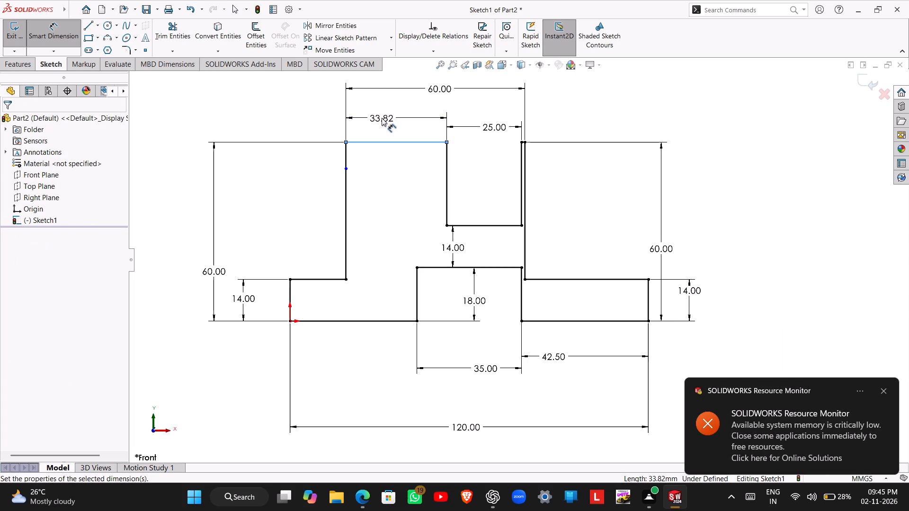
{"action": "key", "text": "1"}
{"action": "type", "text": "7.5"}
{"action": "key", "text": "Return"}
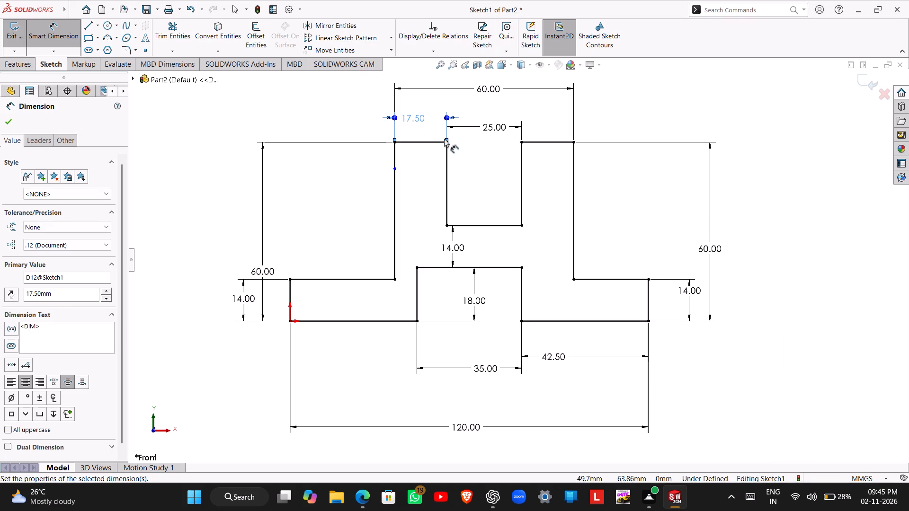
Check the lengths of the right upright's top edge and both feet's top edges without placing dimensions.
{"action": "left_click", "coordinate": [545, 142]}
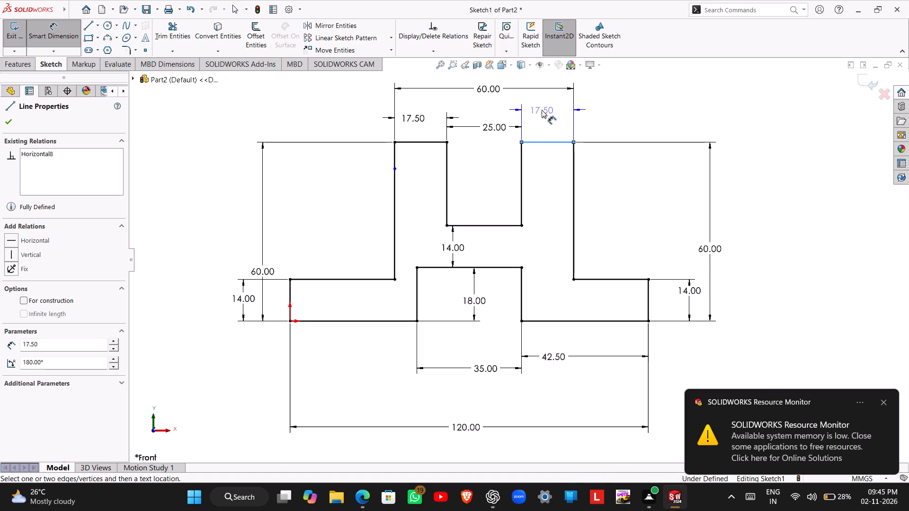
{"action": "key", "text": "Escape"}
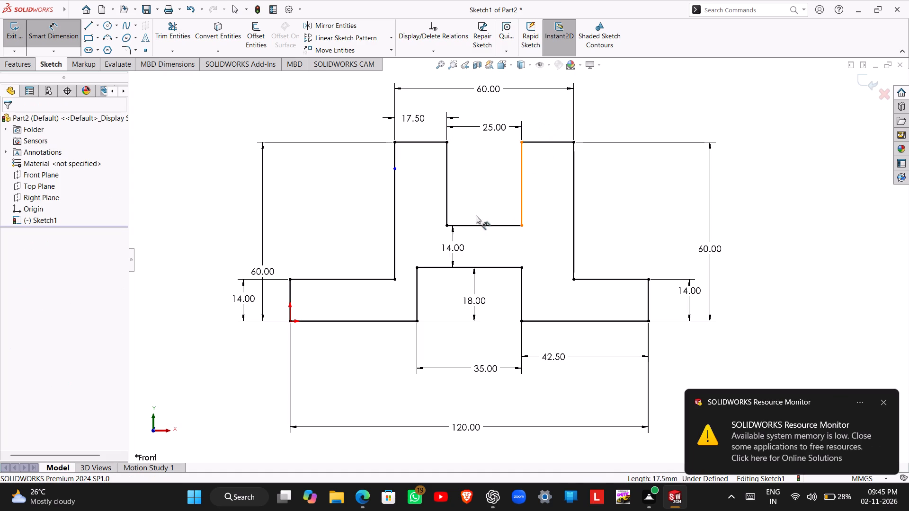
{"action": "left_click", "coordinate": [329, 279]}
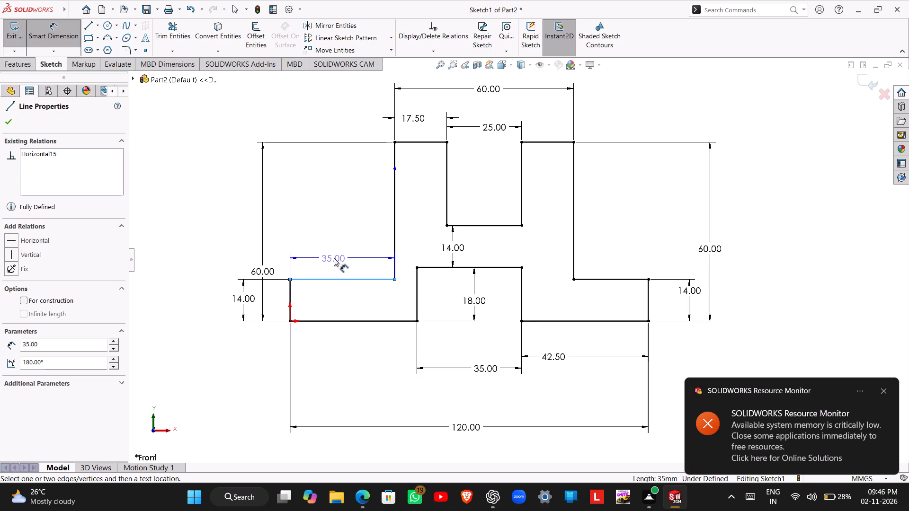
{"action": "key", "text": "Escape"}
{"action": "left_click", "coordinate": [590, 282]}
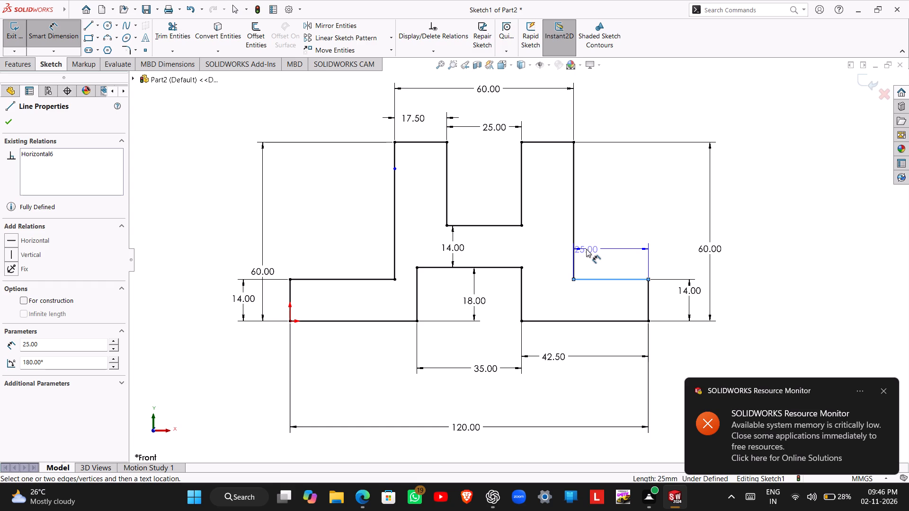
{"action": "key", "text": "Escape"}
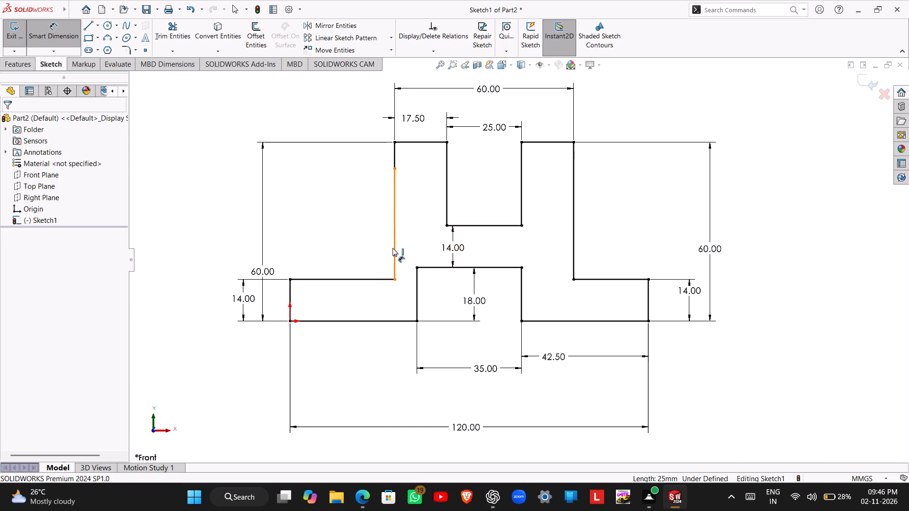
{"action": "key", "text": "Escape"}
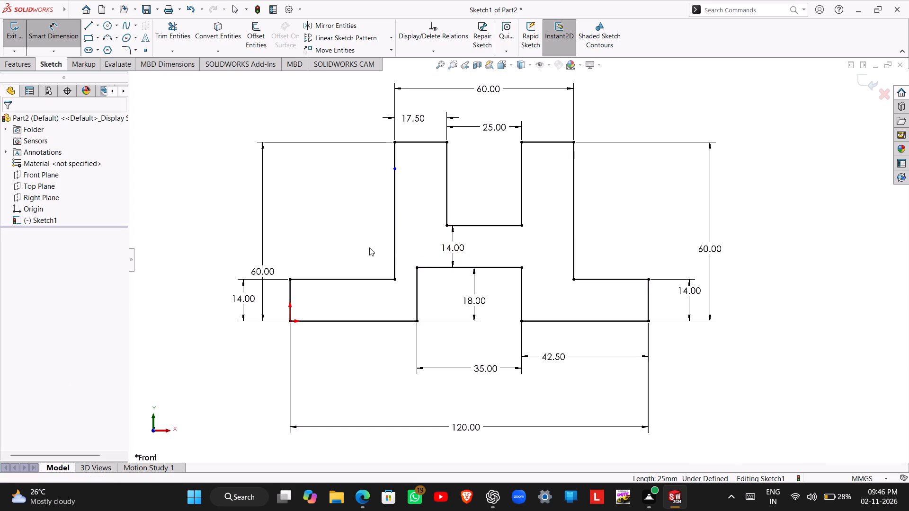
Add a Parallel relation between the outer vertical edges of the left and right uprights.
{"action": "left_click", "coordinate": [395, 245]}
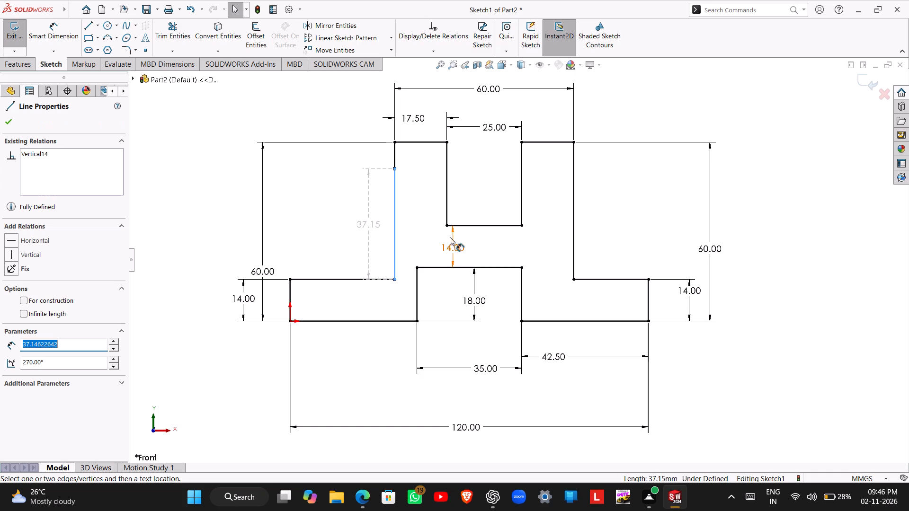
{"action": "left_click", "coordinate": [571, 227], "text": "ctrl"}
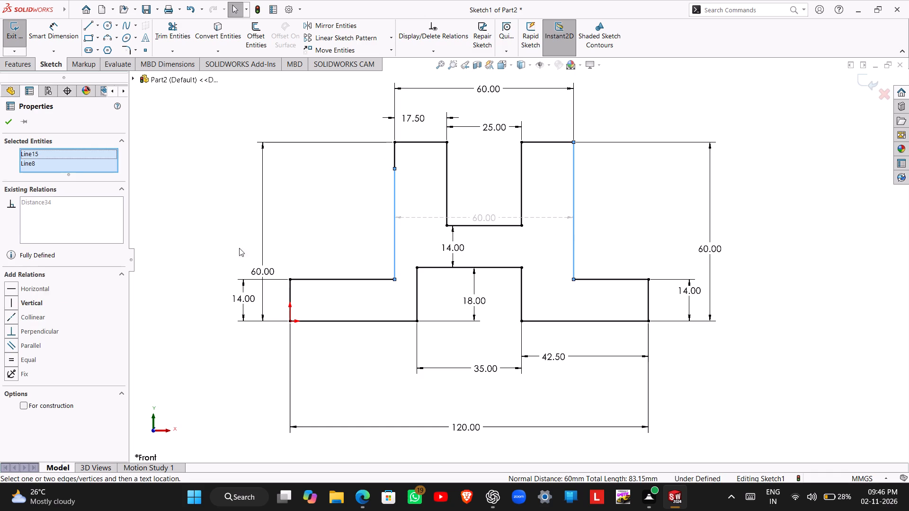
{"action": "left_click", "coordinate": [14, 341]}
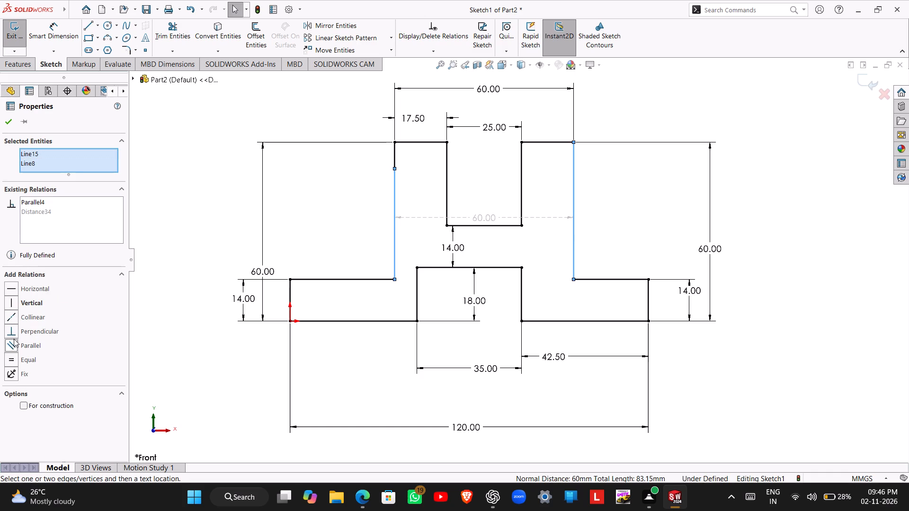
{"action": "left_click", "coordinate": [13, 343]}
{"action": "left_click", "coordinate": [10, 126]}
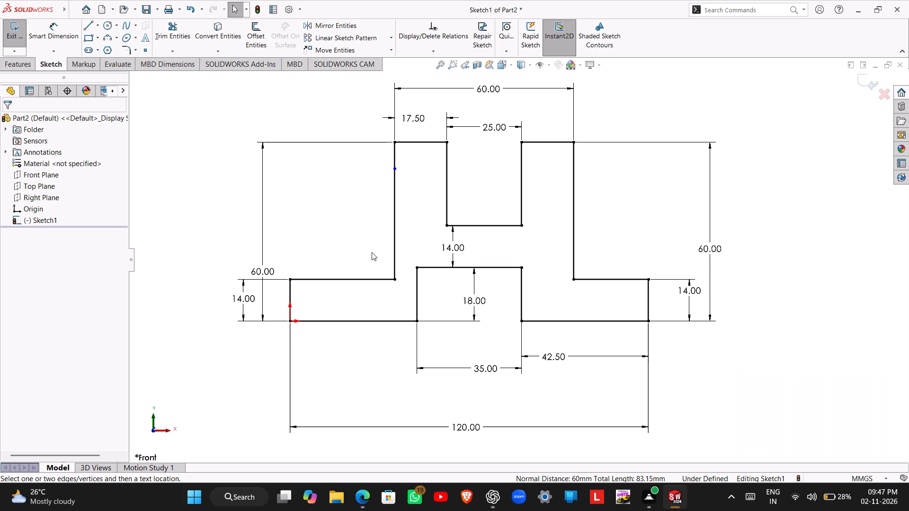
Check the horizontal distance between the left upright's outer edge and the bottom notch's left edge without placing a dimension.
{"action": "left_click", "coordinate": [417, 274]}
{"action": "left_click", "coordinate": [393, 265]}
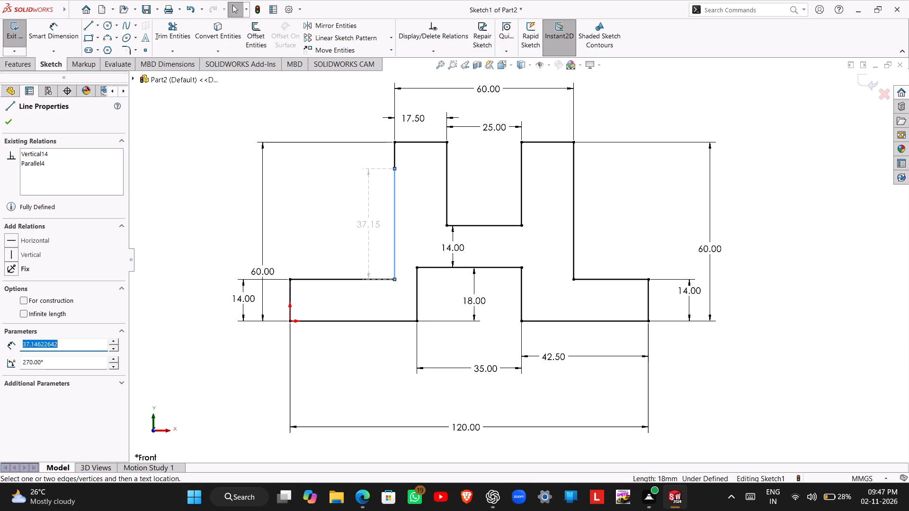
{"action": "key", "text": "Escape"}
{"action": "key", "text": "Escape"}
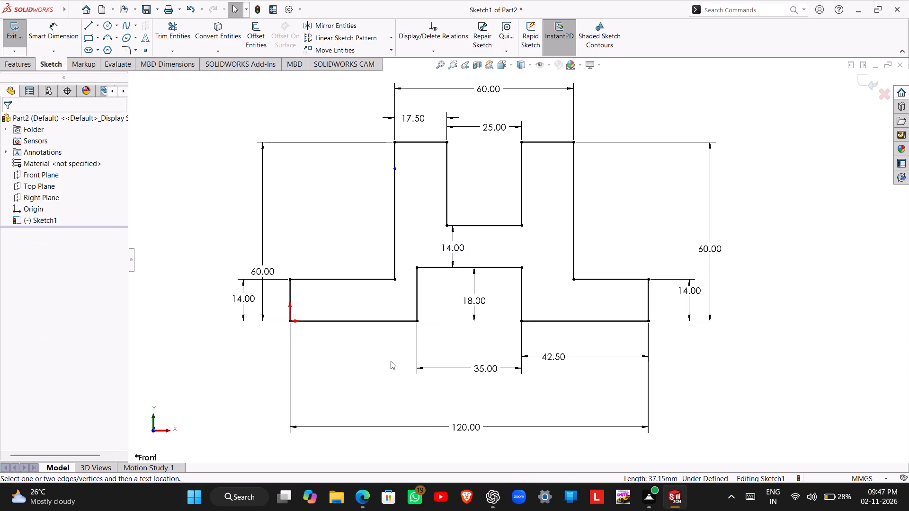
{"action": "right_click_drag", "start_coordinate": [391, 361], "coordinate": [395, 283]}
{"action": "left_click", "coordinate": [415, 274]}
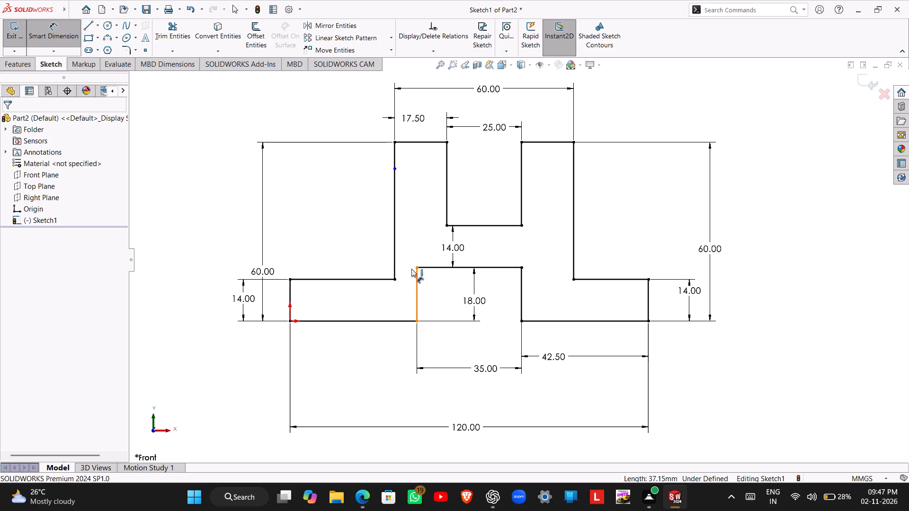
{"action": "left_click", "coordinate": [393, 264]}
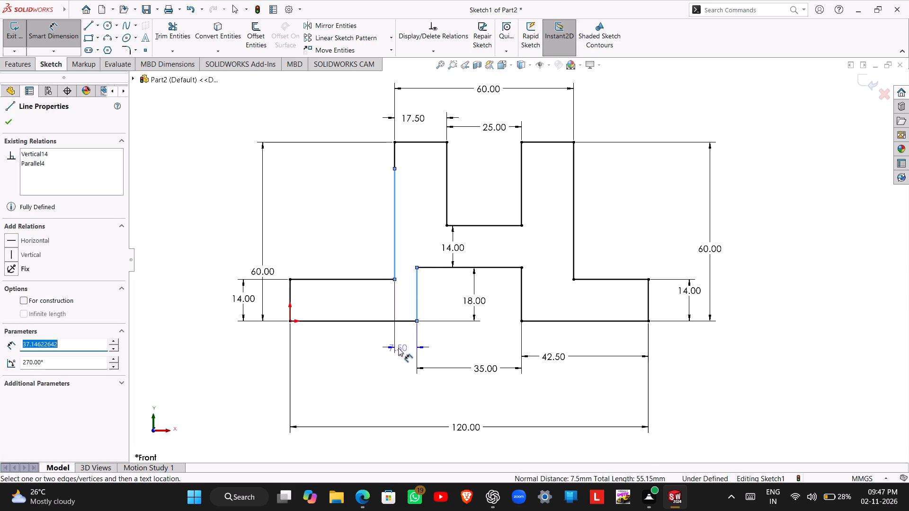
{"action": "key", "text": "Escape"}
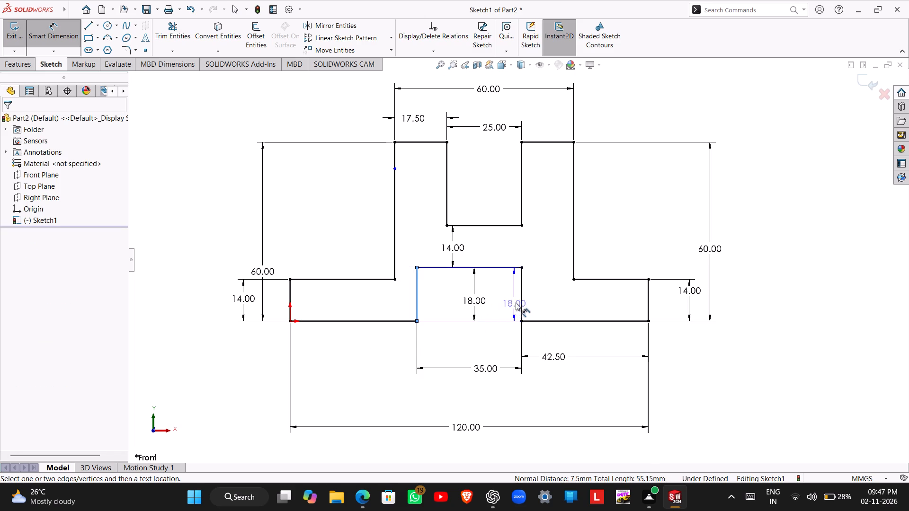
{"action": "key", "text": "Escape"}
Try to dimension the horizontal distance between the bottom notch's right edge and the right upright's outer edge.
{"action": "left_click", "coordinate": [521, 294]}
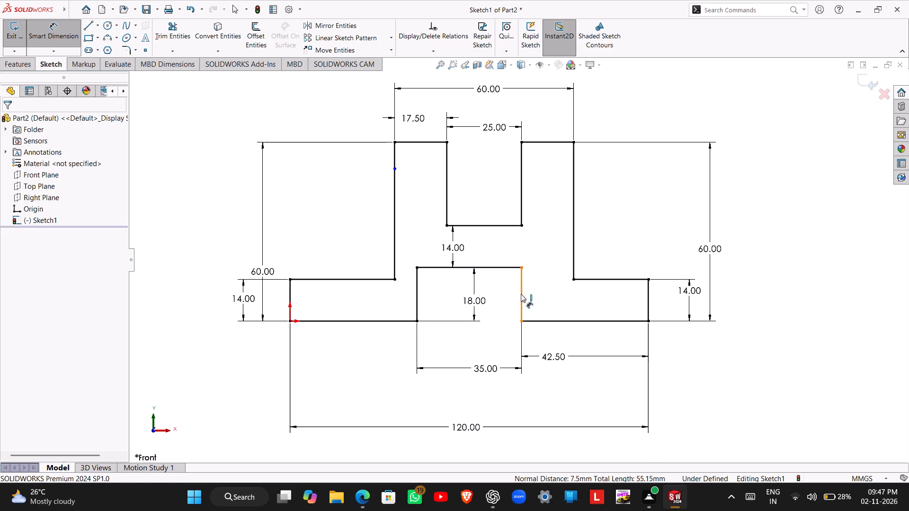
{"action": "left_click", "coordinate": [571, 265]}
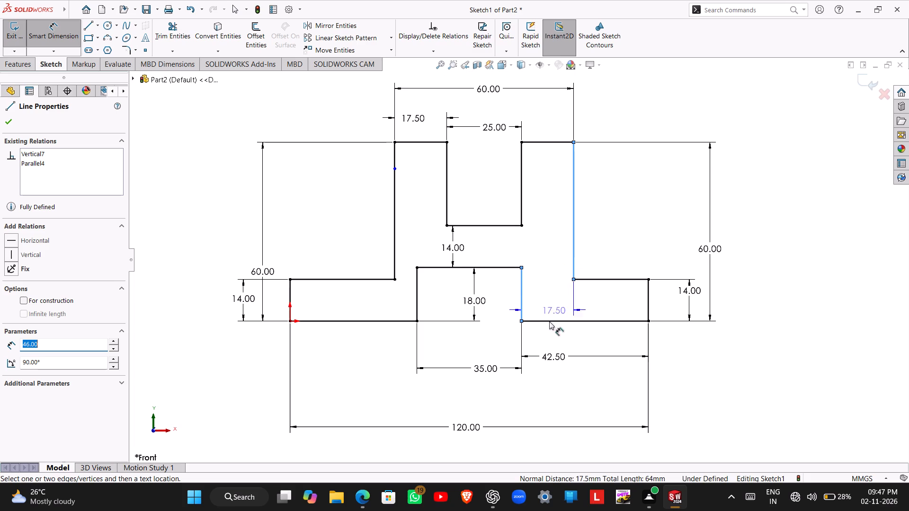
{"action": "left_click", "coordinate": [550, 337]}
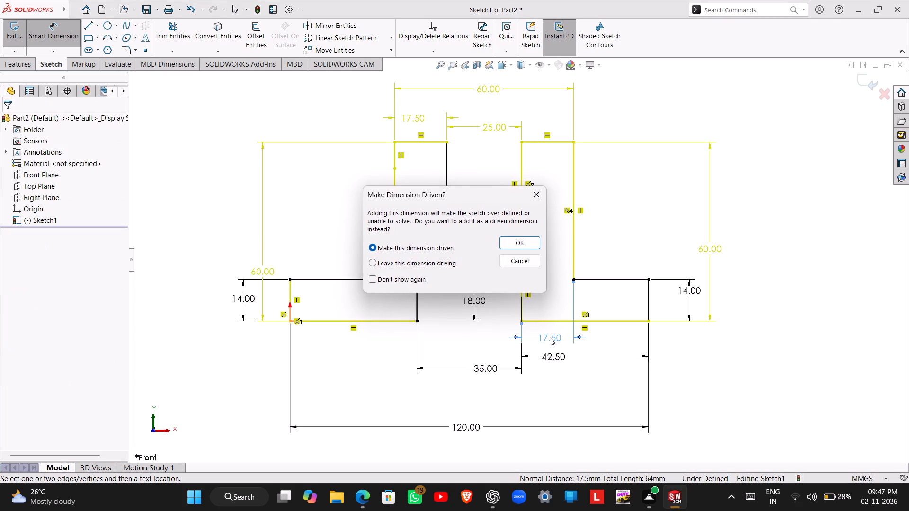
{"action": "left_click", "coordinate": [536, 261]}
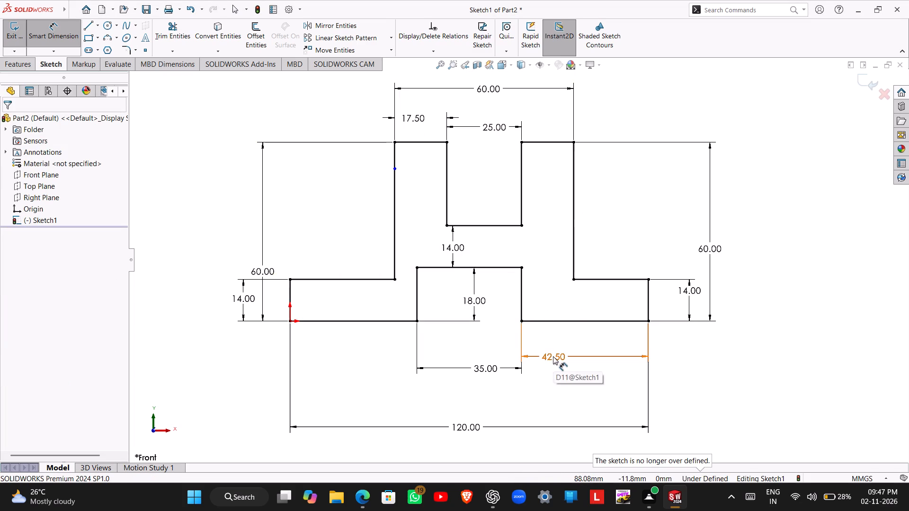
Select the 42.5 mm dimension below the right foot.
{"action": "left_click", "coordinate": [553, 356]}
{"action": "left_click", "coordinate": [588, 353]}
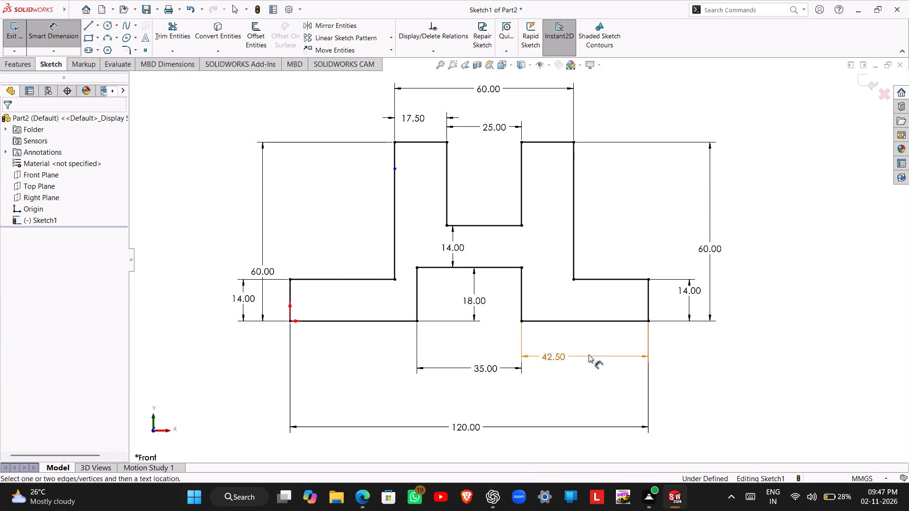
{"action": "left_click", "coordinate": [590, 355]}
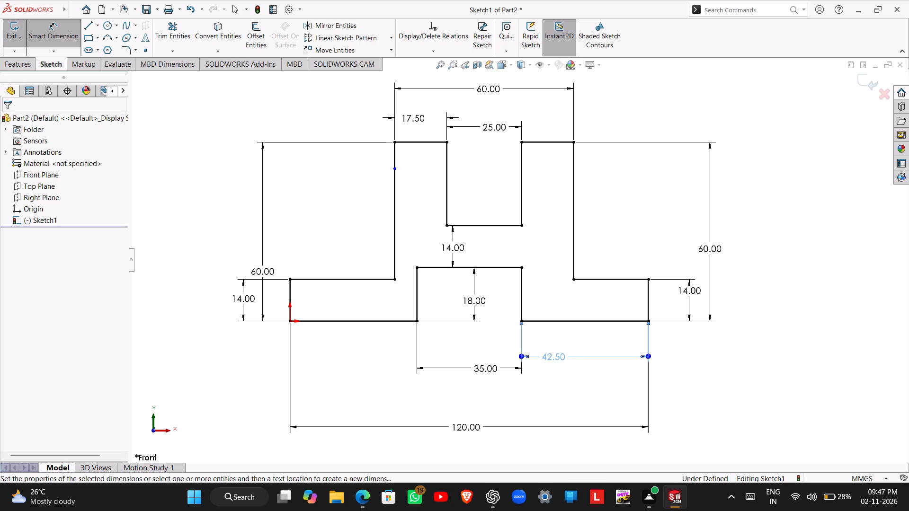
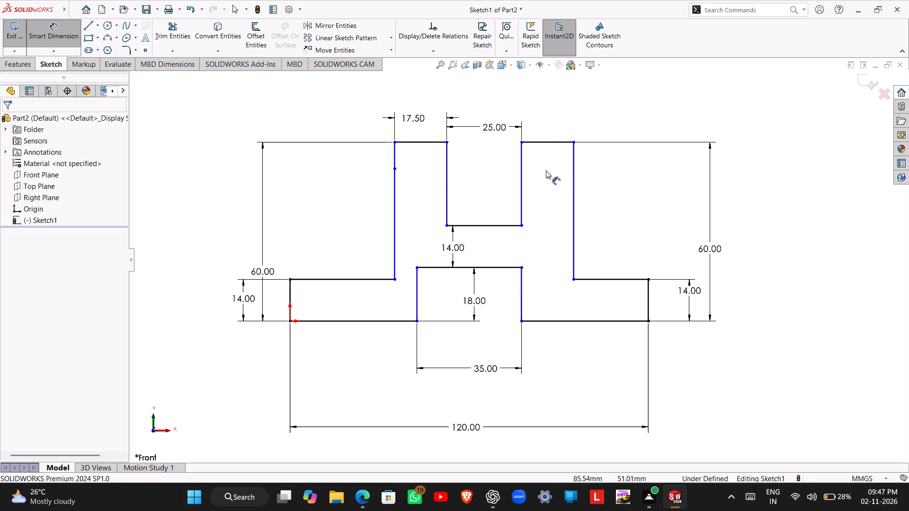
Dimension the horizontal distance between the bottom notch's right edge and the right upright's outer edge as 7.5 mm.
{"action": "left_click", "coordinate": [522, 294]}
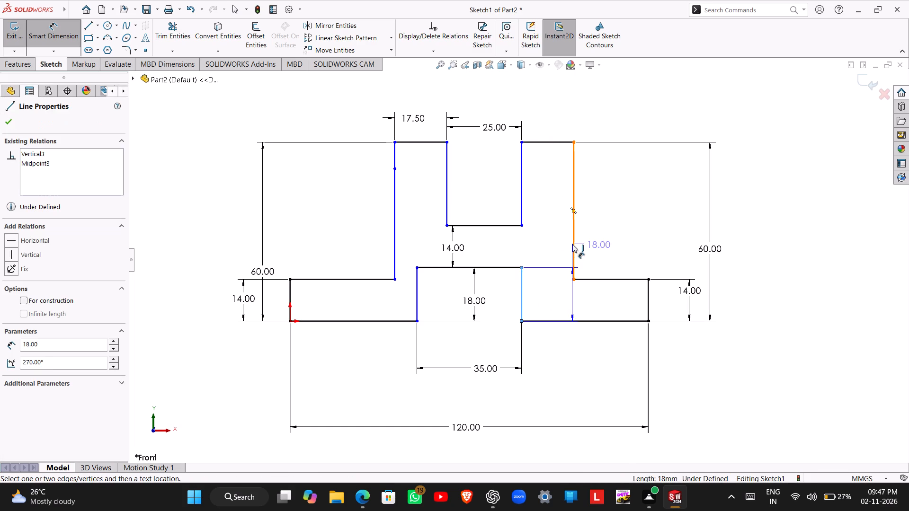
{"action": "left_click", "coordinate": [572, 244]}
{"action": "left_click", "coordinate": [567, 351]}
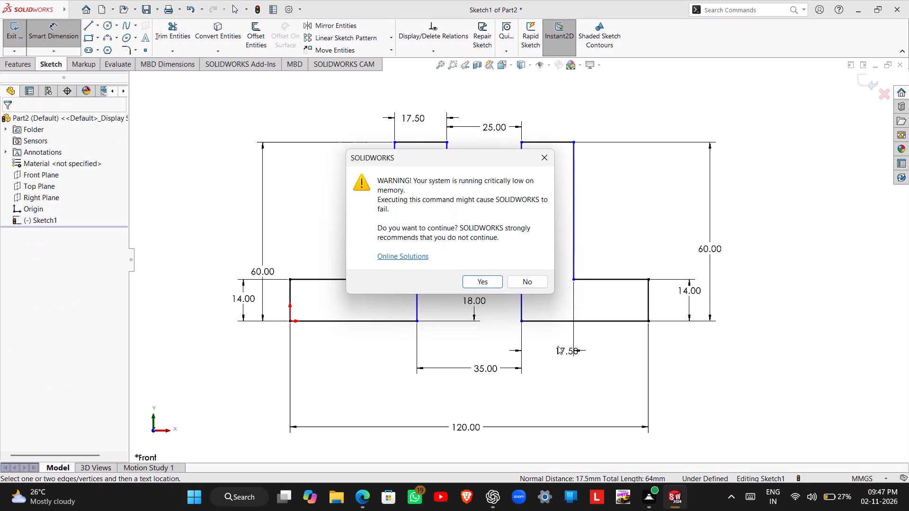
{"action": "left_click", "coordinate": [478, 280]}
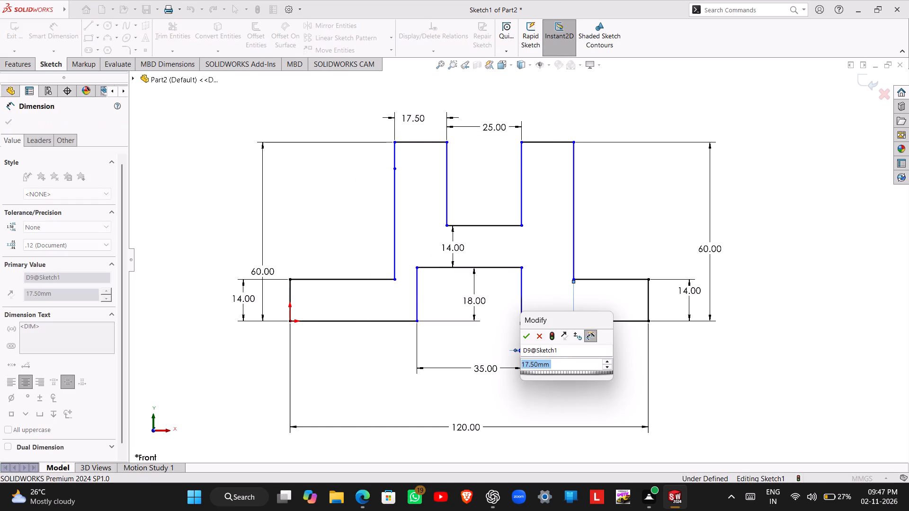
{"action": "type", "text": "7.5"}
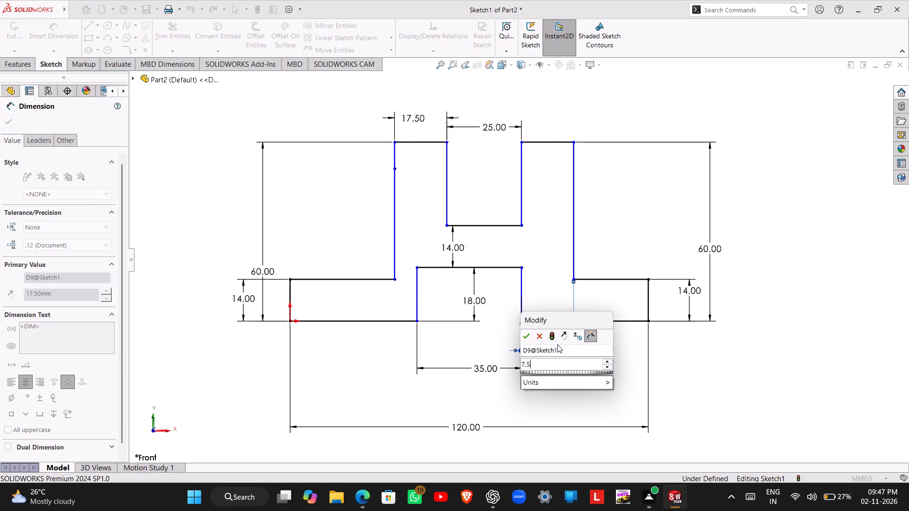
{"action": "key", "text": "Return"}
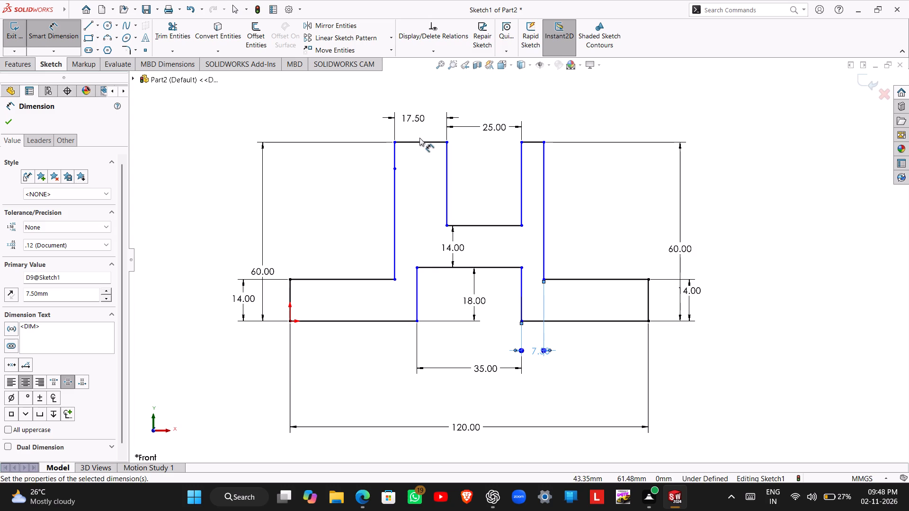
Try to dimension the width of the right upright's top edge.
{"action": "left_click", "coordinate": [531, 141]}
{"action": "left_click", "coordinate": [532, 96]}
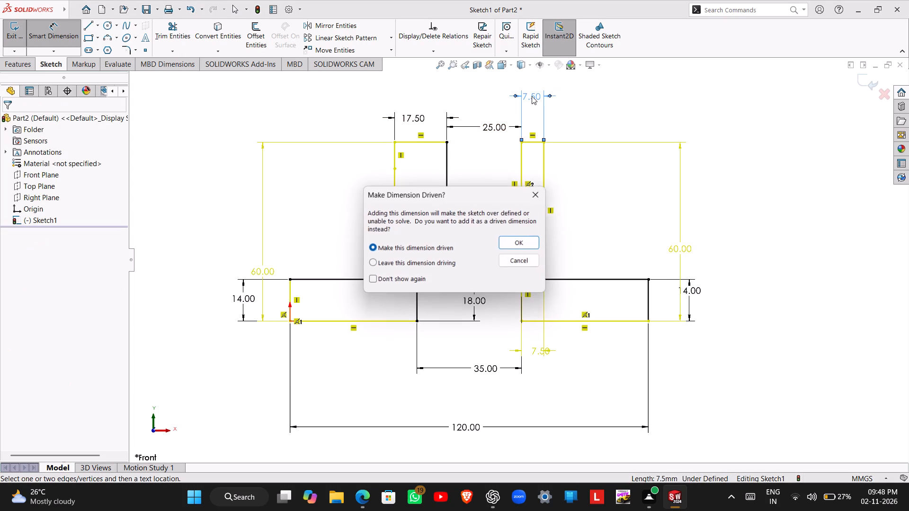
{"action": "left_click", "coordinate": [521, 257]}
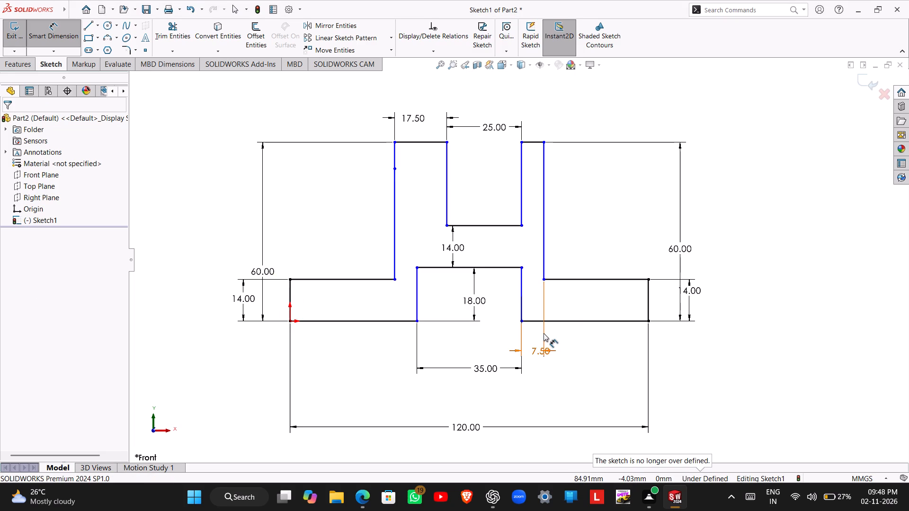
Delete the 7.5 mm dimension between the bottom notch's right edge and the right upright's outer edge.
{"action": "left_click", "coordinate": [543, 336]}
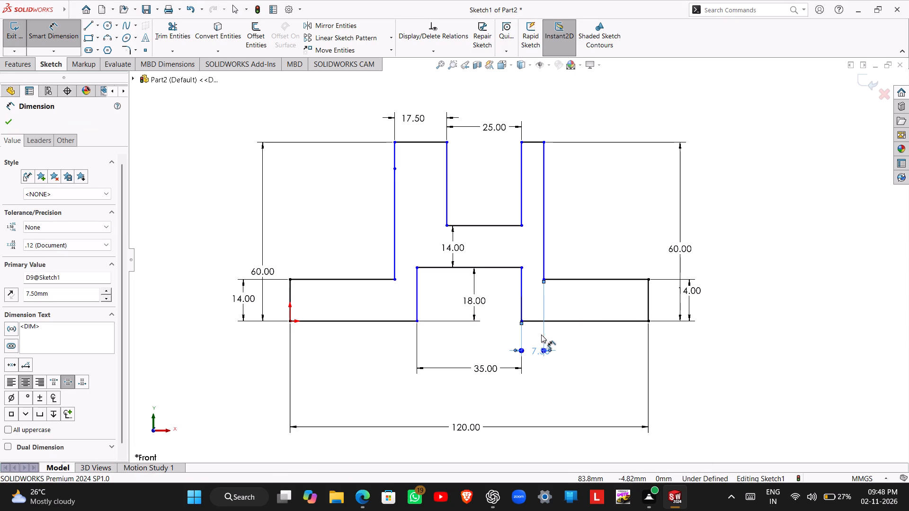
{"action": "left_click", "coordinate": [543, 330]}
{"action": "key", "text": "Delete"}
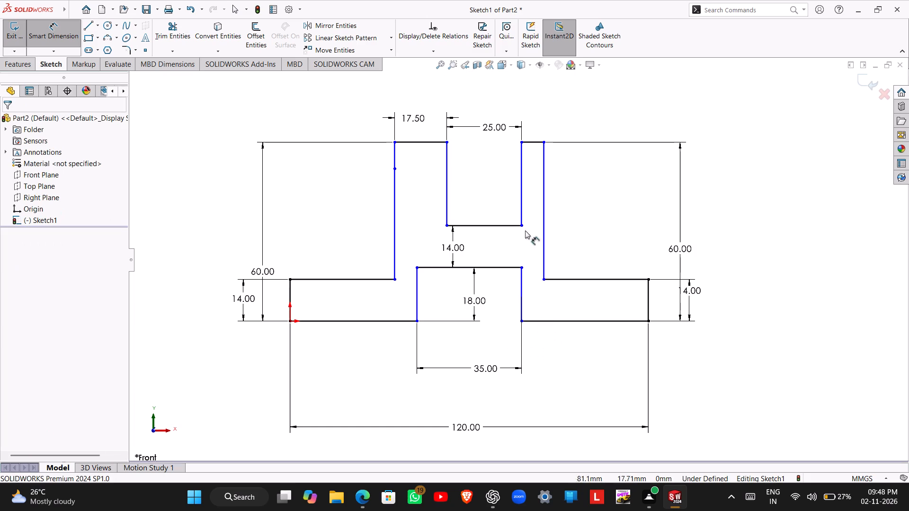
Dimension the right upright's top edge as 17.5 mm.
{"action": "left_click", "coordinate": [535, 140]}
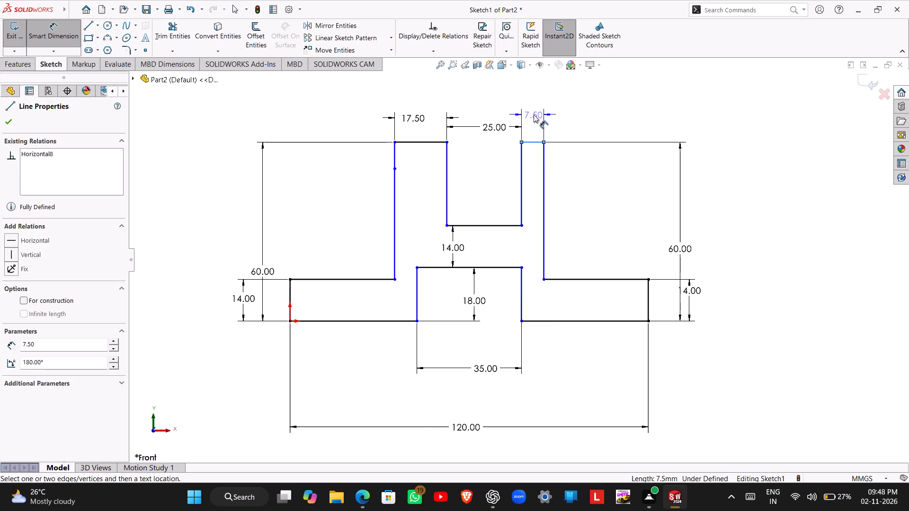
{"action": "left_click", "coordinate": [534, 115]}
{"action": "type", "text": "17.5"}
{"action": "key", "text": "Return"}
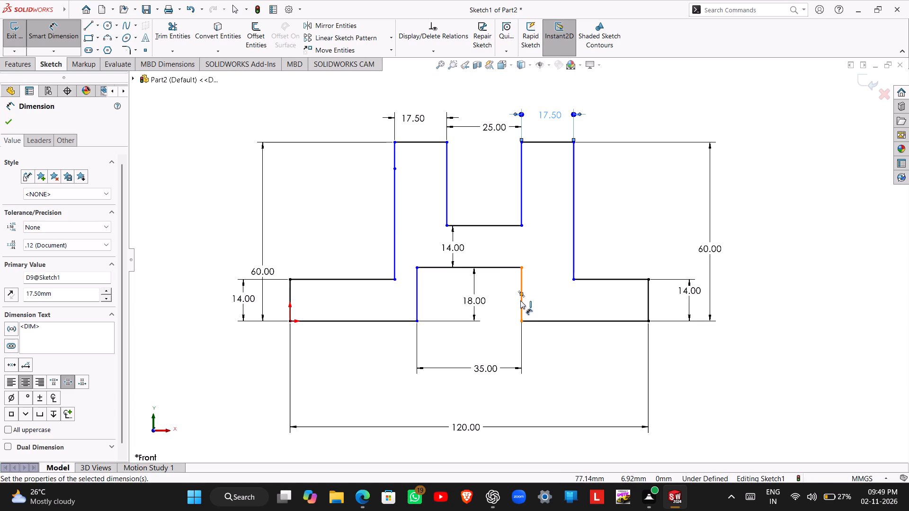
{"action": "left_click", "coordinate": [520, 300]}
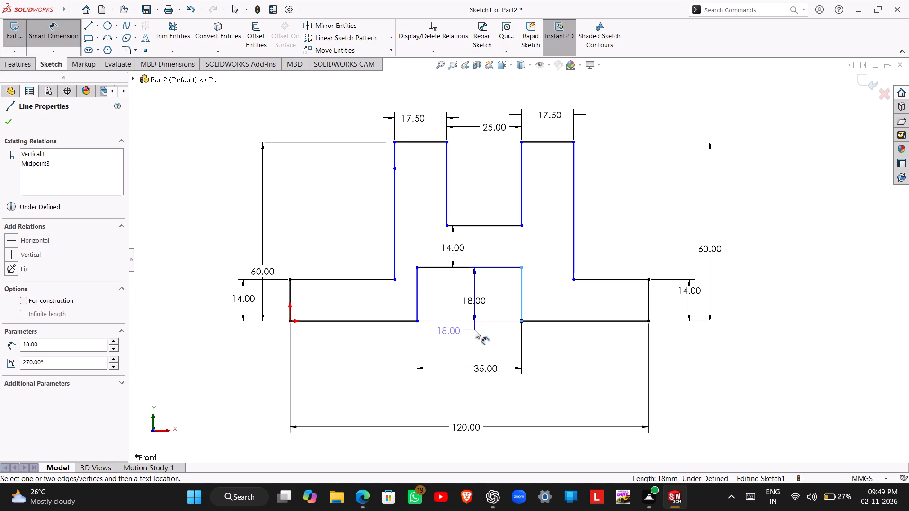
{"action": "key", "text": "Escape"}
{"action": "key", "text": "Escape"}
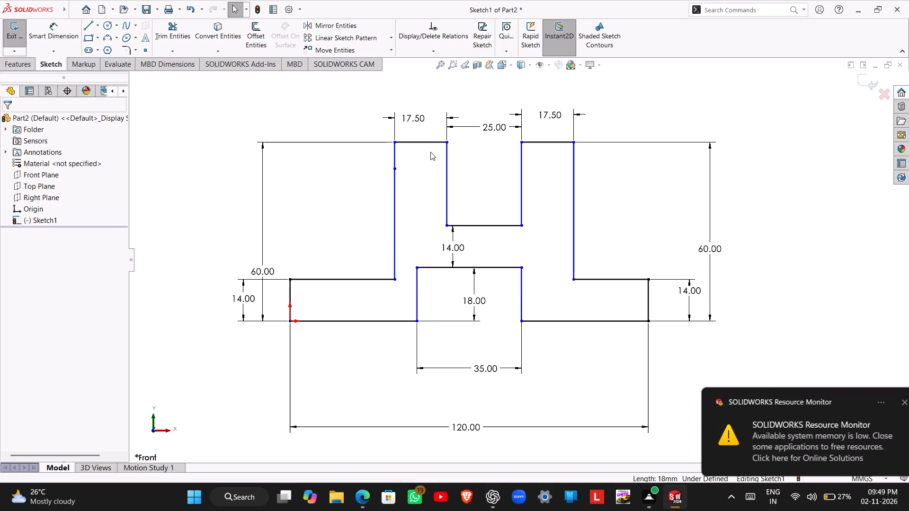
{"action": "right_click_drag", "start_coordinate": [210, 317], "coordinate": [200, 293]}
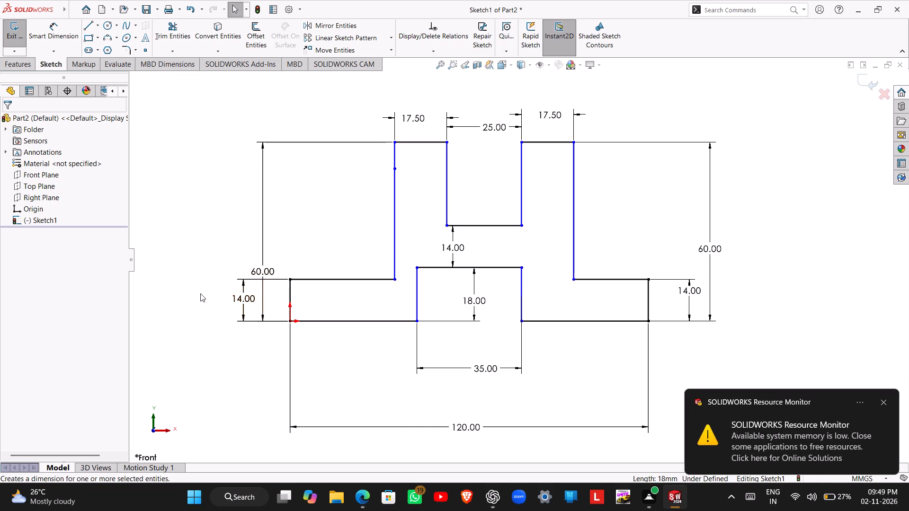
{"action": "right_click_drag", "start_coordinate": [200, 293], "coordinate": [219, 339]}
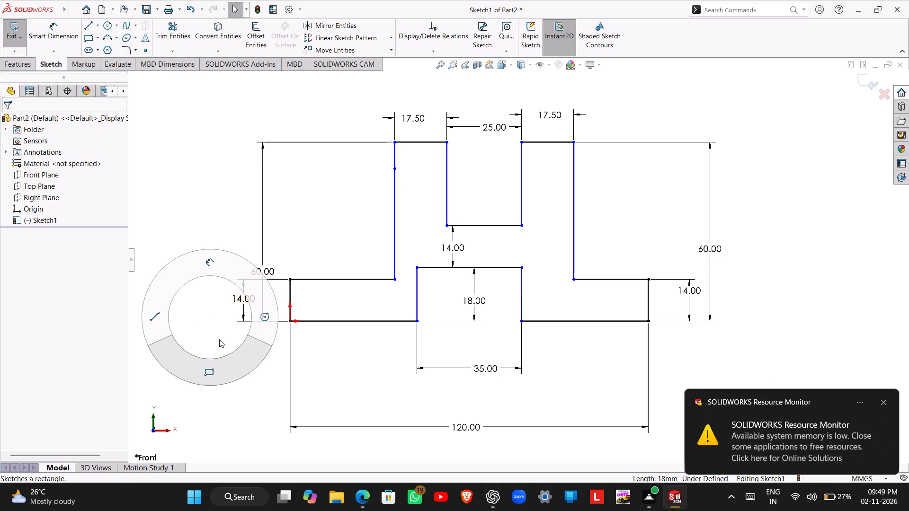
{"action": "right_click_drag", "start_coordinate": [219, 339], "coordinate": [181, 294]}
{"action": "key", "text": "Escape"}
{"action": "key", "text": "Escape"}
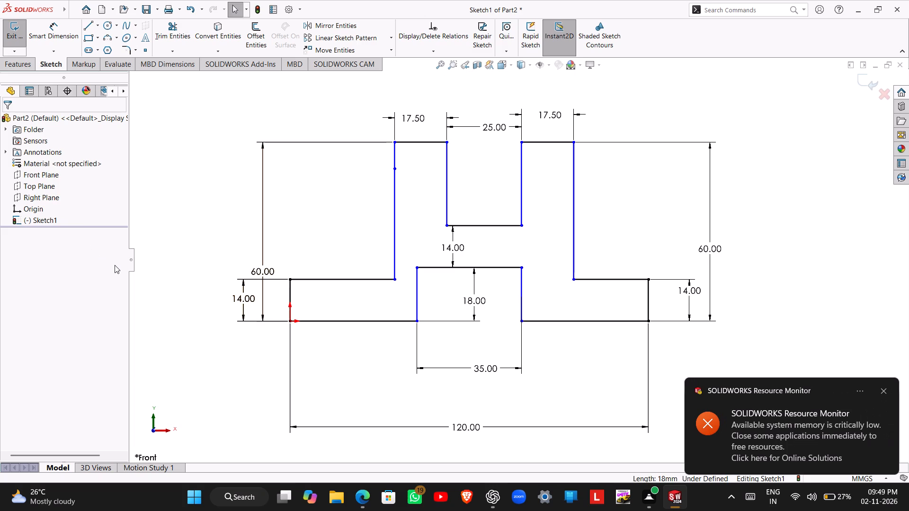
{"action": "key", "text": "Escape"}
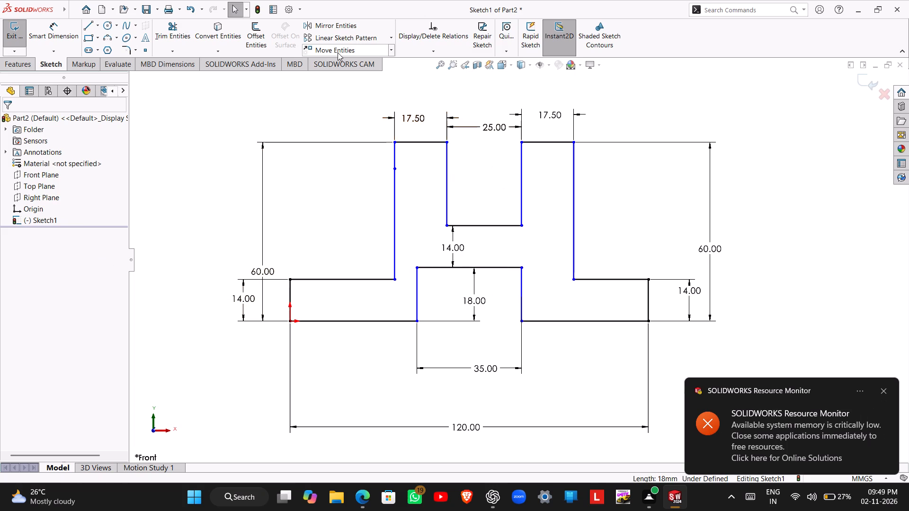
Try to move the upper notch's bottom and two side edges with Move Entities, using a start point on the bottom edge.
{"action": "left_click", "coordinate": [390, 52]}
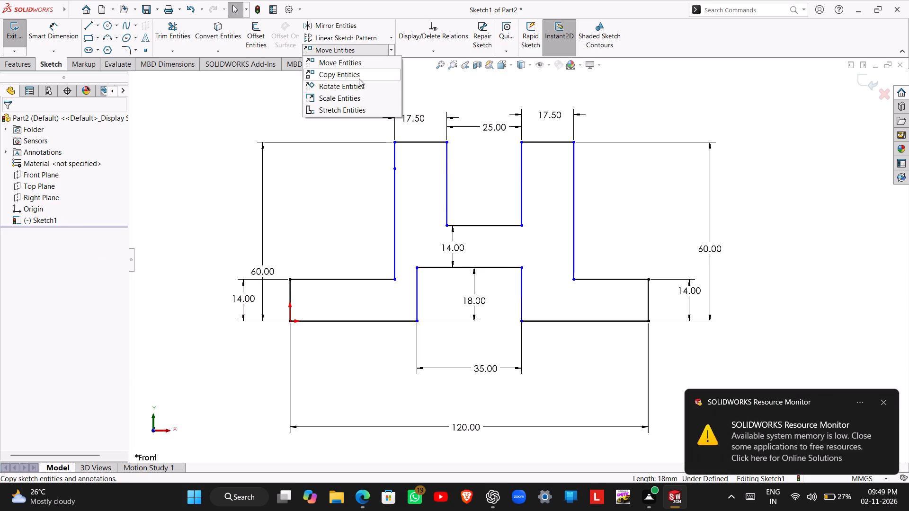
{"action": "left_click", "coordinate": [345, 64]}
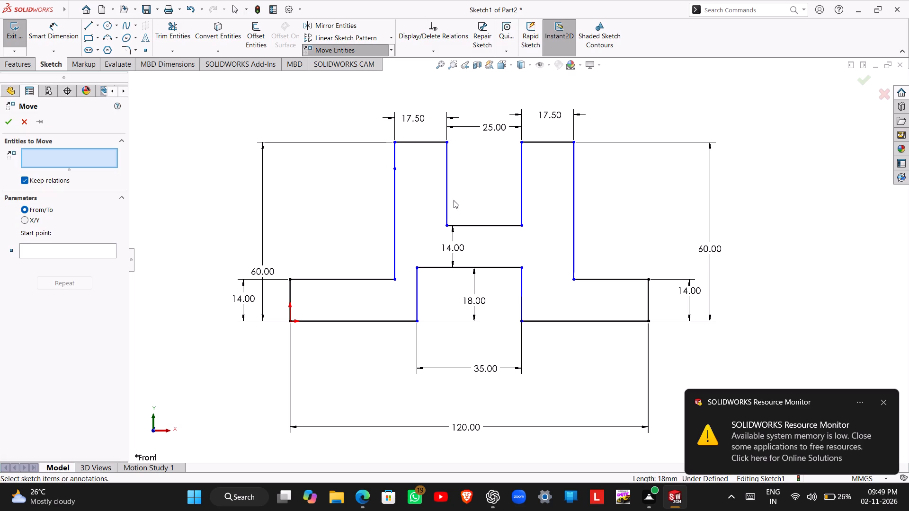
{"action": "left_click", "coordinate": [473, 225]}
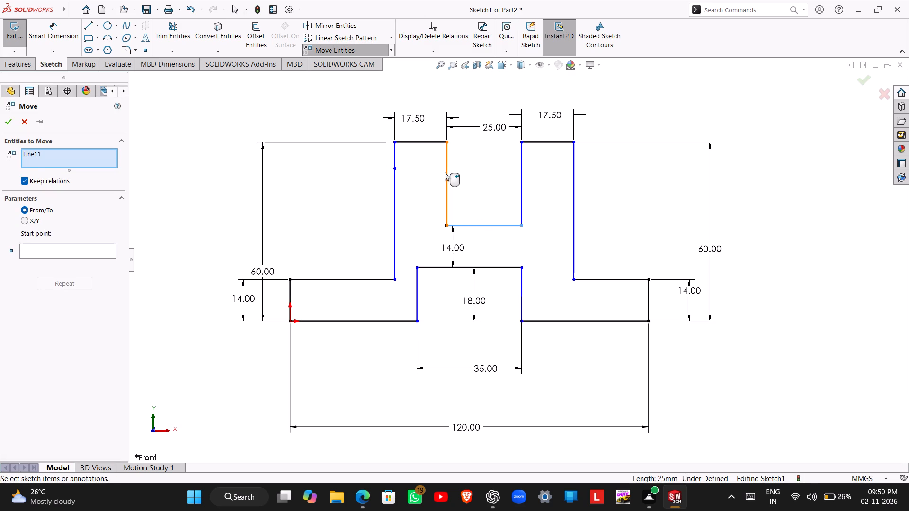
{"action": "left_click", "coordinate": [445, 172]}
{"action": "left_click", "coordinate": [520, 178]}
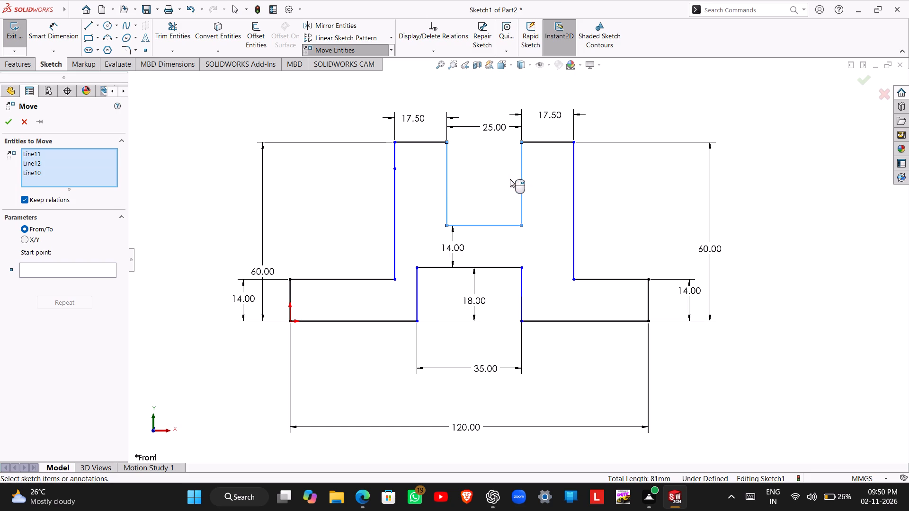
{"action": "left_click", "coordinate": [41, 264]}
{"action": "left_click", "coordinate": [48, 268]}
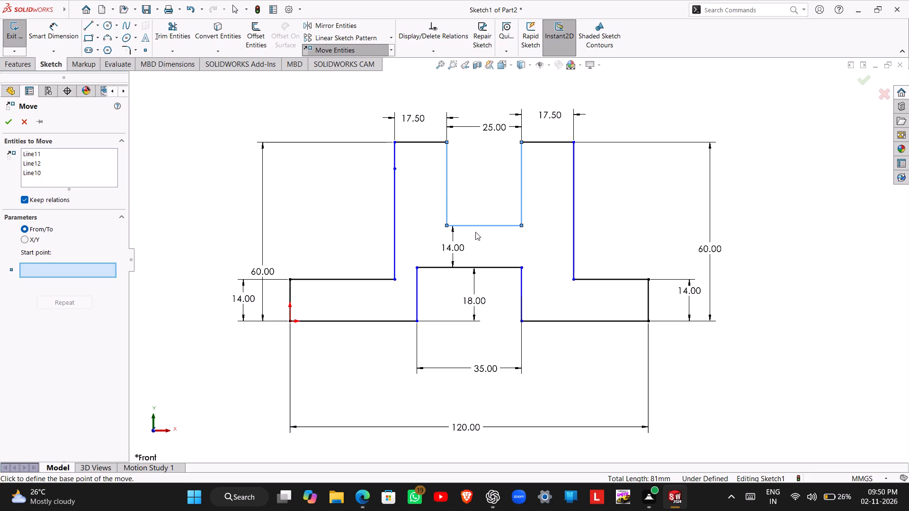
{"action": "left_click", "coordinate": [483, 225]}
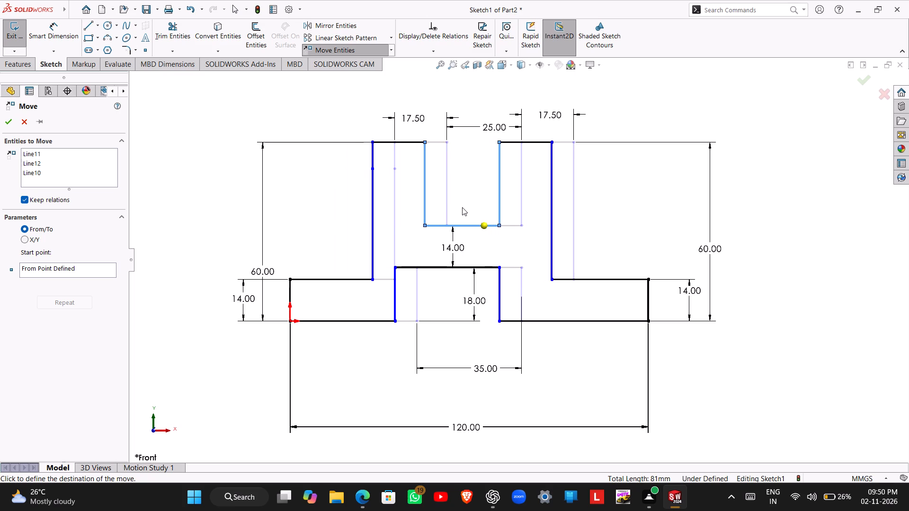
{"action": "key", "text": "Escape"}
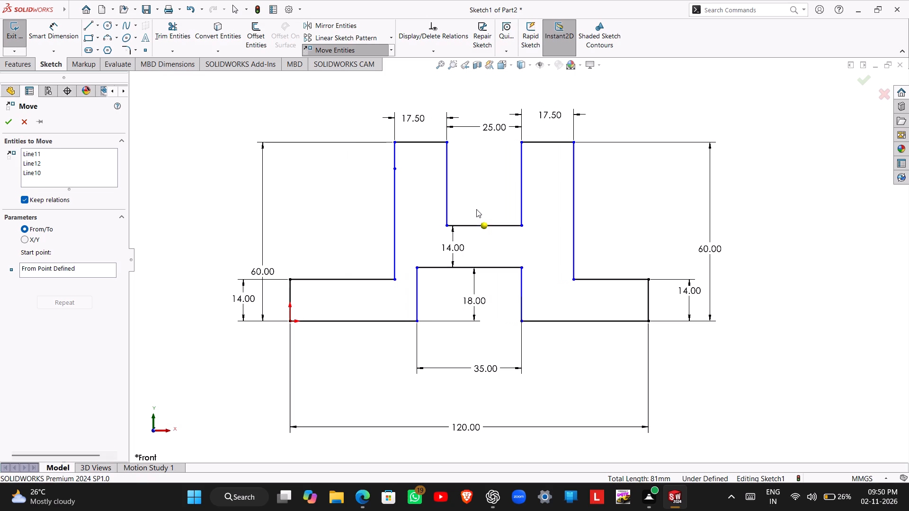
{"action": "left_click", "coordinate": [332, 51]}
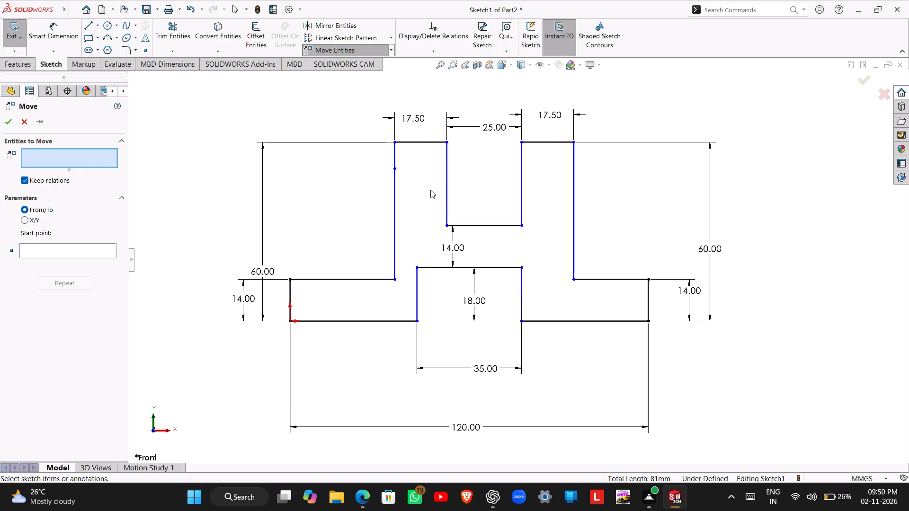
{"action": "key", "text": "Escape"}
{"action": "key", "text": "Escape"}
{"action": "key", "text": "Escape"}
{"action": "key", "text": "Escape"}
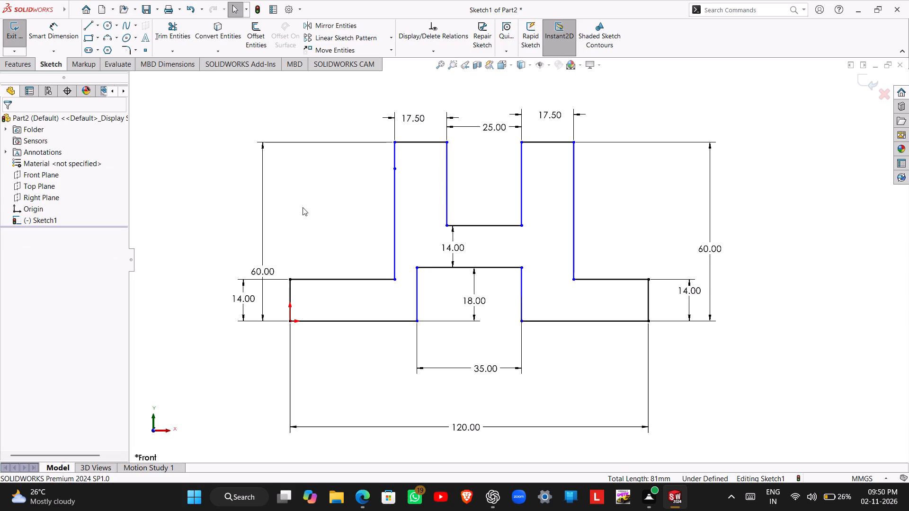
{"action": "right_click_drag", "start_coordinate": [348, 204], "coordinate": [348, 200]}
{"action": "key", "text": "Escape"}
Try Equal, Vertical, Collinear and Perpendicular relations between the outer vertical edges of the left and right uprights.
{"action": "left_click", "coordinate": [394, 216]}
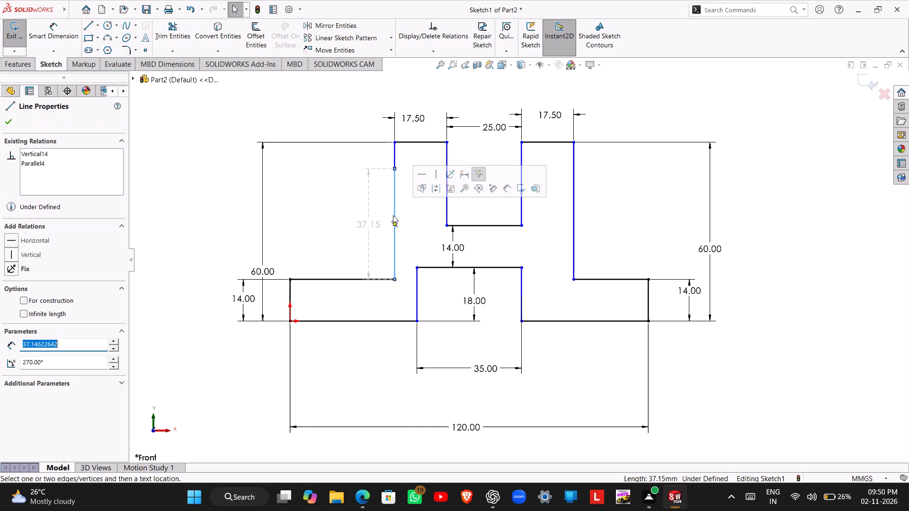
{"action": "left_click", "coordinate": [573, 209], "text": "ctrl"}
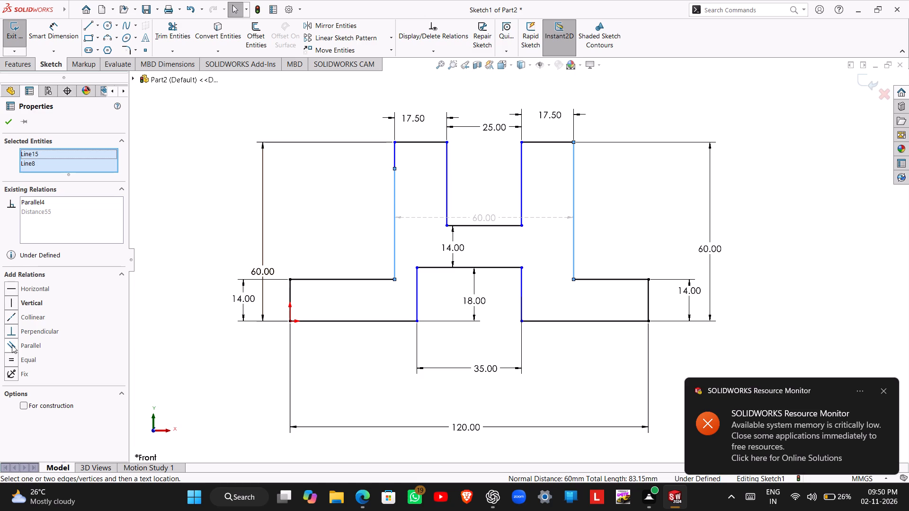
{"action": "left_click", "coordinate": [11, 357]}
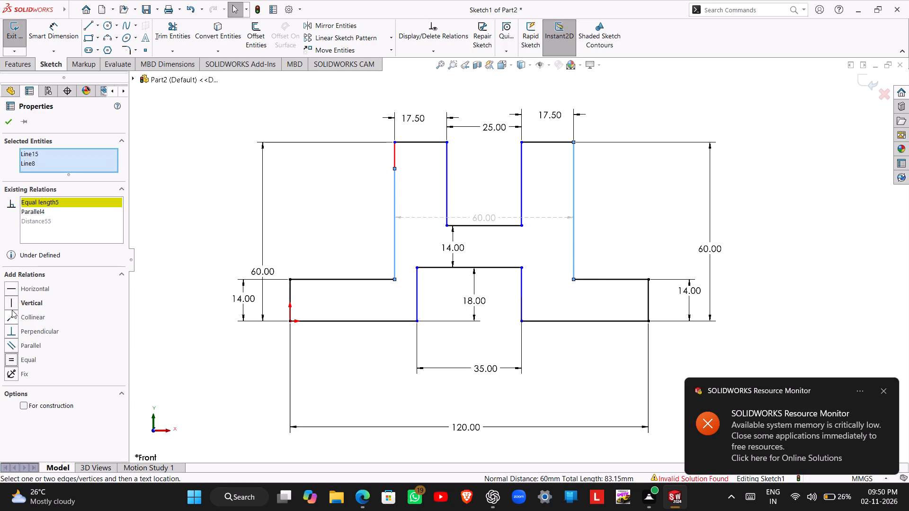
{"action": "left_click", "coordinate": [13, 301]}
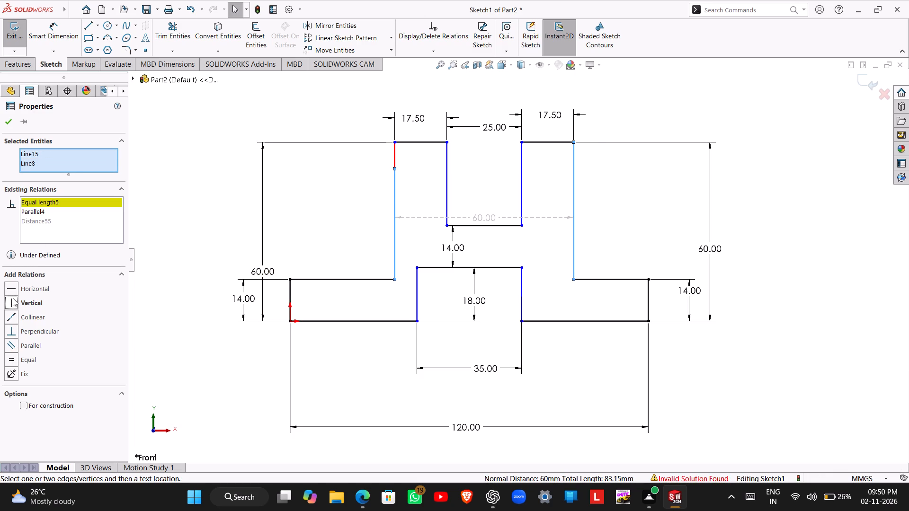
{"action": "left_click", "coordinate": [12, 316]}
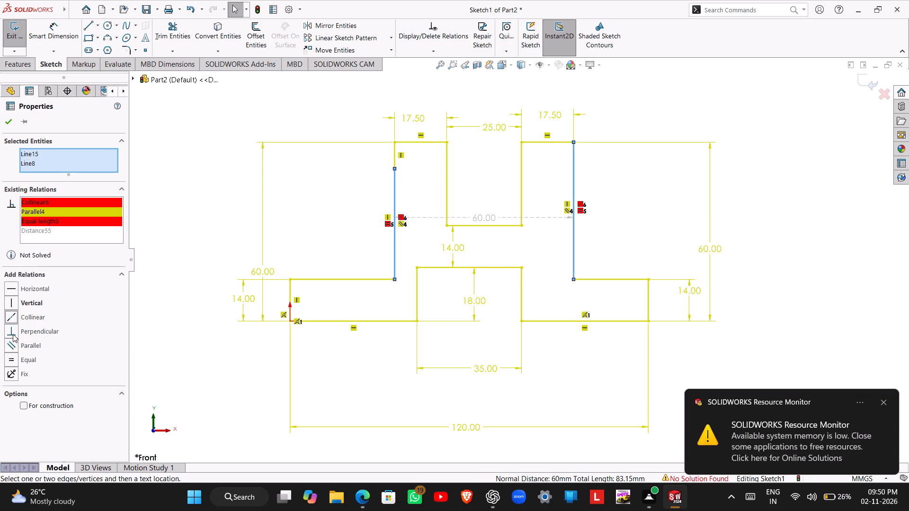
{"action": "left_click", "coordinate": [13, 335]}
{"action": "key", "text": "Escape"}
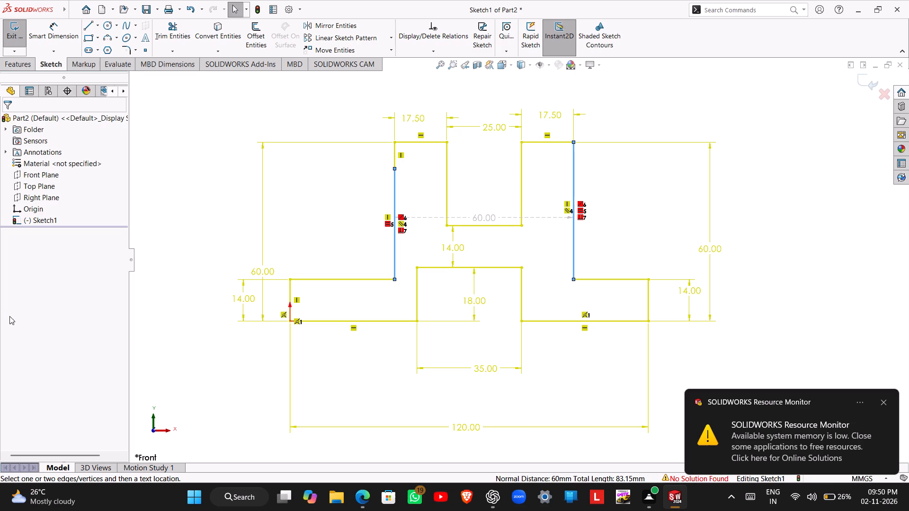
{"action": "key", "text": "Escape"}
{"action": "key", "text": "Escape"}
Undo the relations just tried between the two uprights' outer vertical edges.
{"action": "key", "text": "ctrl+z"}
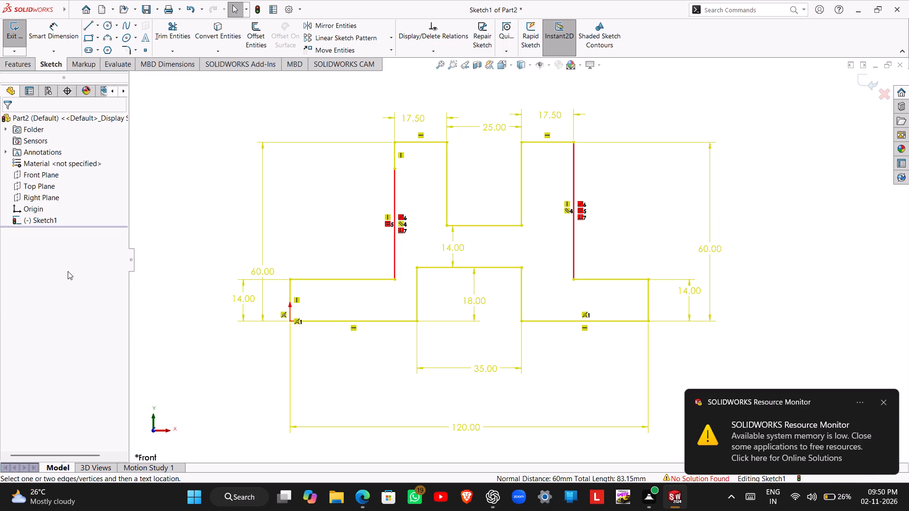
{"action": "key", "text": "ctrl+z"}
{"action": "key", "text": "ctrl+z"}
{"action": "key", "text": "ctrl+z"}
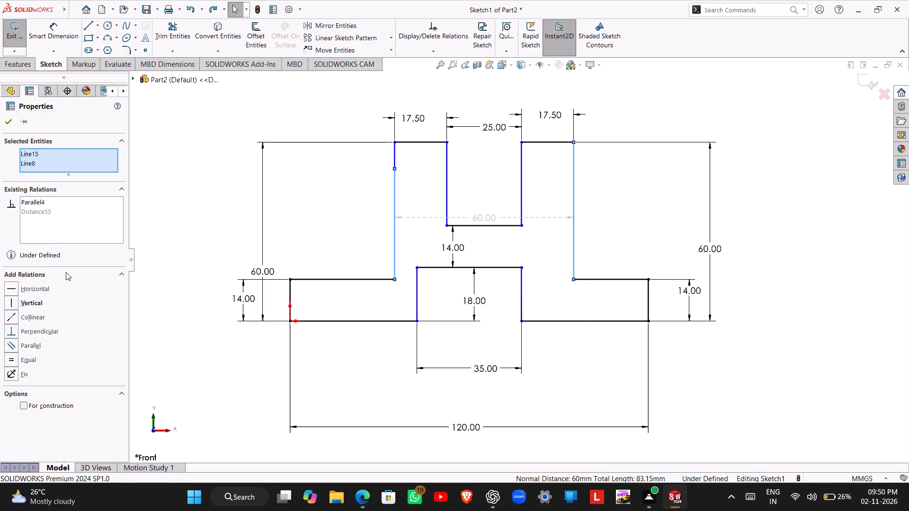
Undo the recent dimension and relation edits back to the sketch version with the 42.5 mm dimension on the right foot's bottom edge.
{"action": "key", "text": "ctrl+z"}
{"action": "key", "text": "ctrl+z"}
{"action": "key", "text": "ctrl+z"}
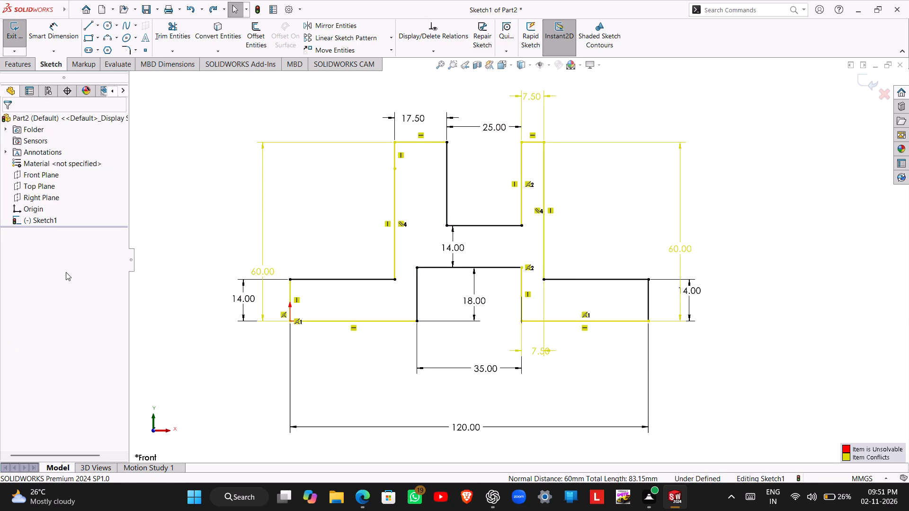
{"action": "key", "text": "ctrl+z"}
{"action": "key", "text": "ctrl+z"}
{"action": "key", "text": "ctrl+z"}
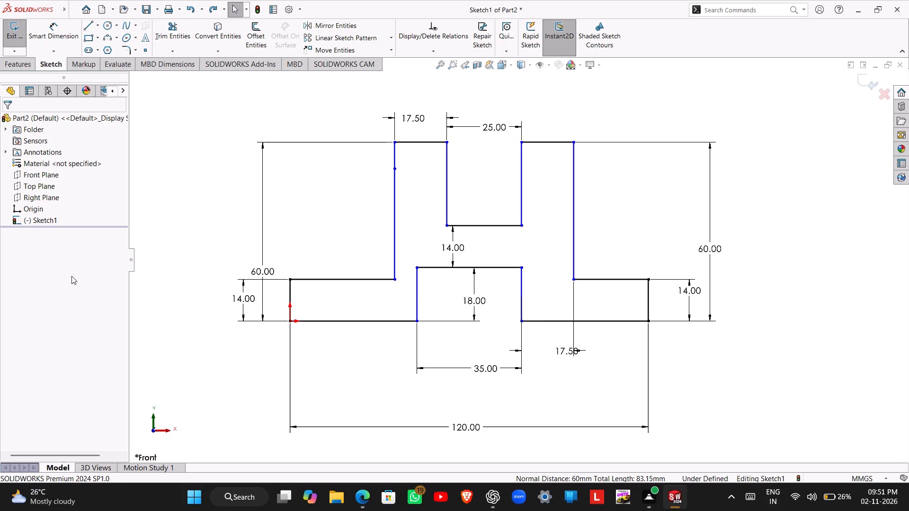
{"action": "key", "text": "ctrl+z"}
{"action": "key", "text": "ctrl+z"}
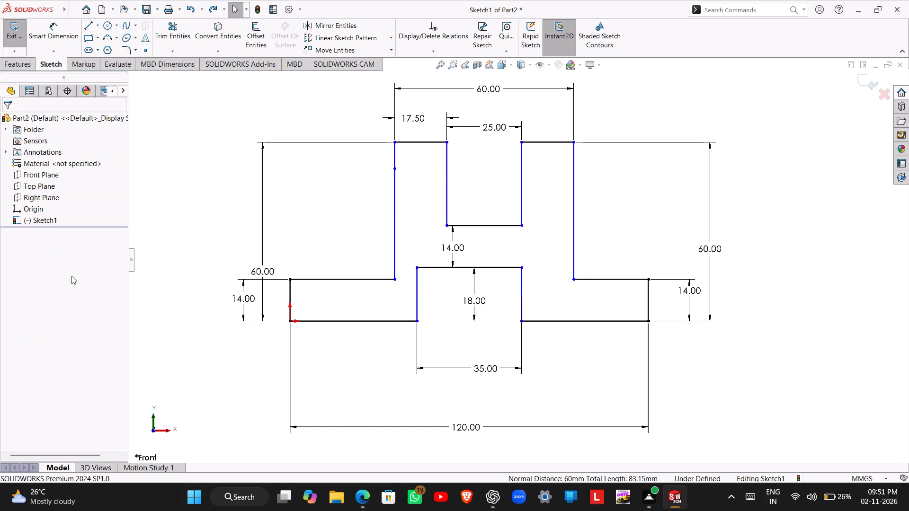
{"action": "key", "text": "ctrl+z"}
{"action": "key", "text": "ctrl+z"}
{"action": "key", "text": "ctrl+z"}
{"action": "key", "text": "ctrl+z"}
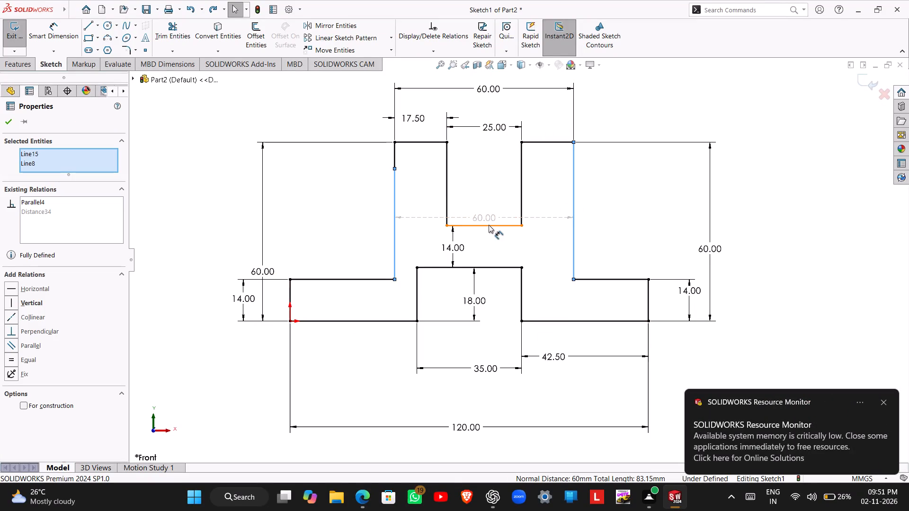
{"action": "key", "text": "Escape"}
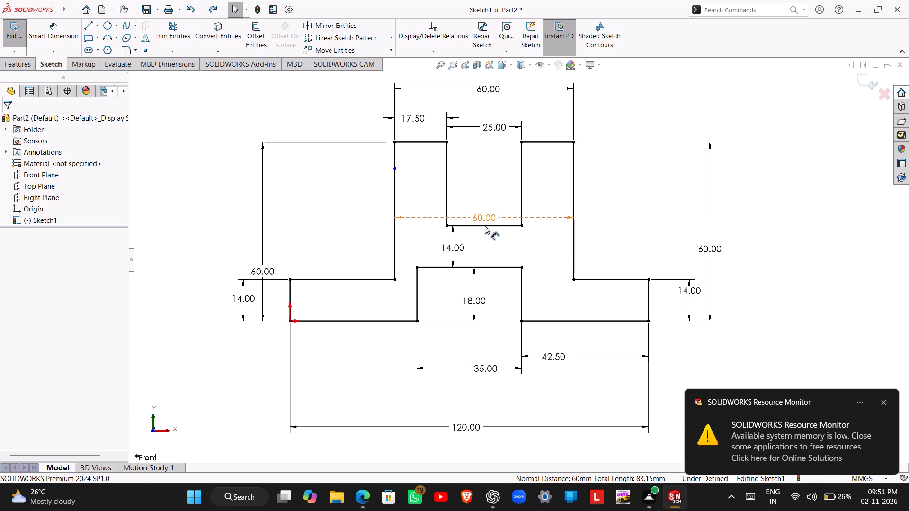
{"action": "key", "text": "Escape"}
{"action": "key", "text": "Escape"}
{"action": "key", "text": "Escape"}
{"action": "key", "text": "ctrl+z"}
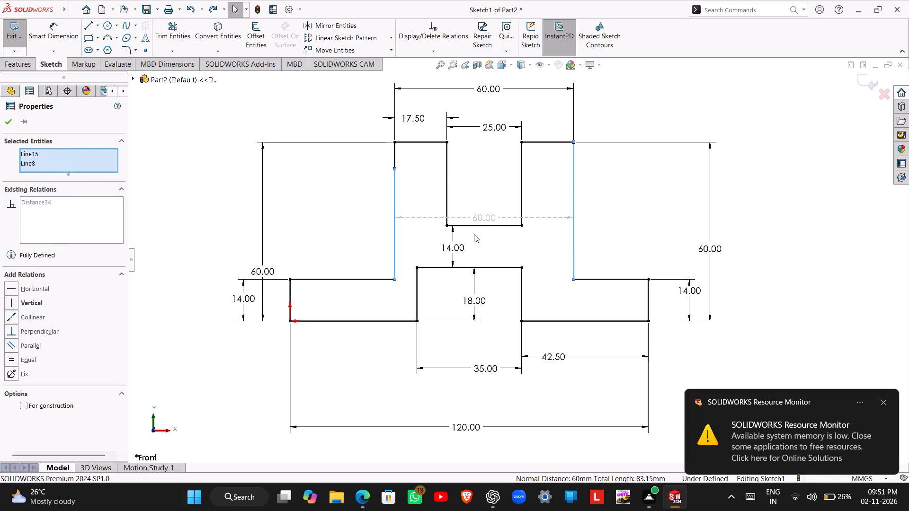
{"action": "key", "text": "ctrl+z"}
{"action": "key", "text": "ctrl+y"}
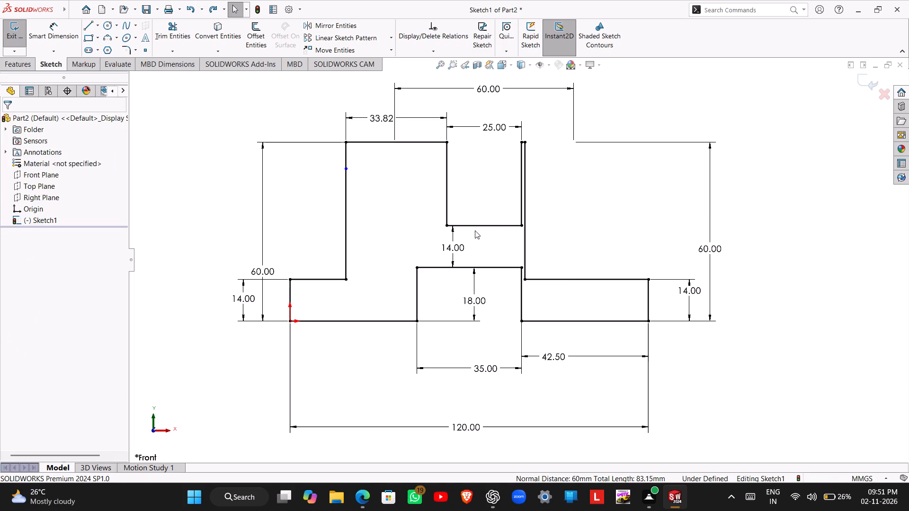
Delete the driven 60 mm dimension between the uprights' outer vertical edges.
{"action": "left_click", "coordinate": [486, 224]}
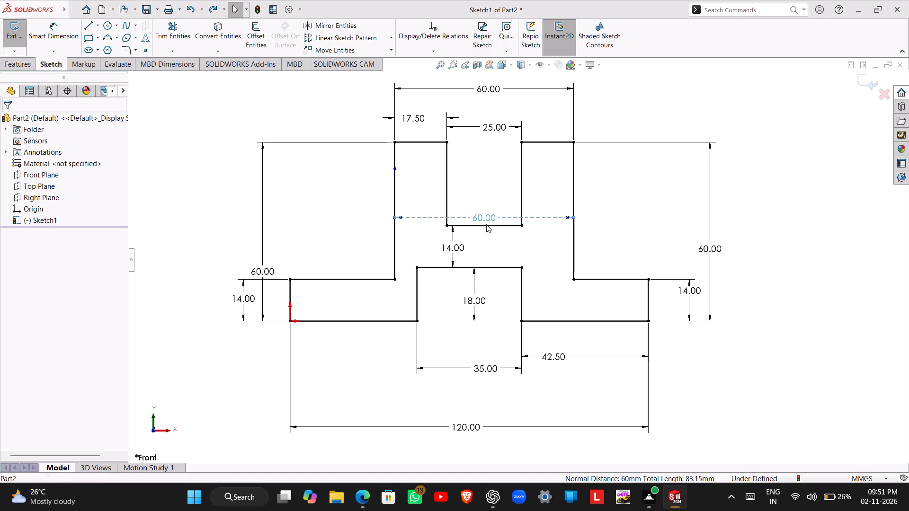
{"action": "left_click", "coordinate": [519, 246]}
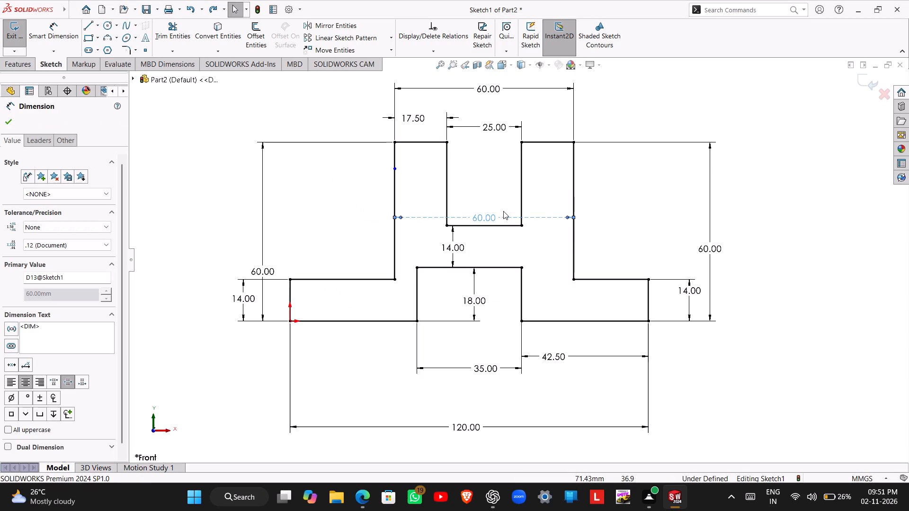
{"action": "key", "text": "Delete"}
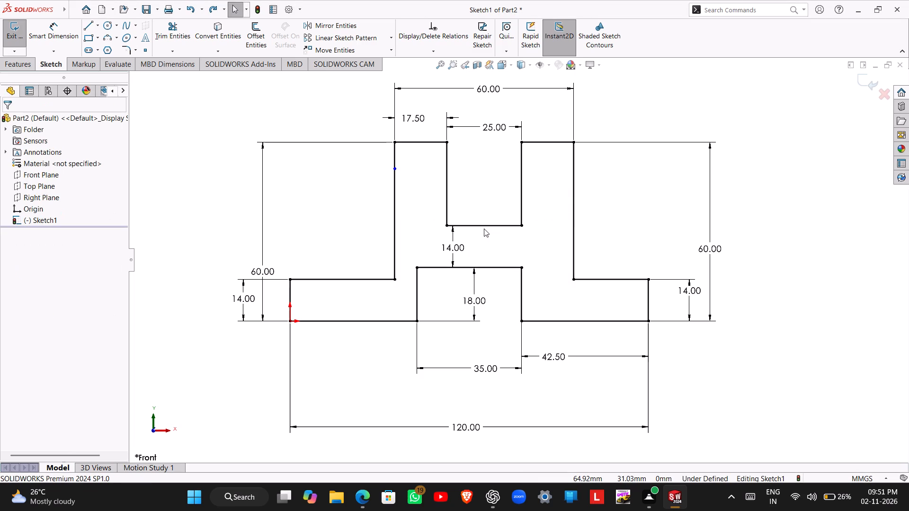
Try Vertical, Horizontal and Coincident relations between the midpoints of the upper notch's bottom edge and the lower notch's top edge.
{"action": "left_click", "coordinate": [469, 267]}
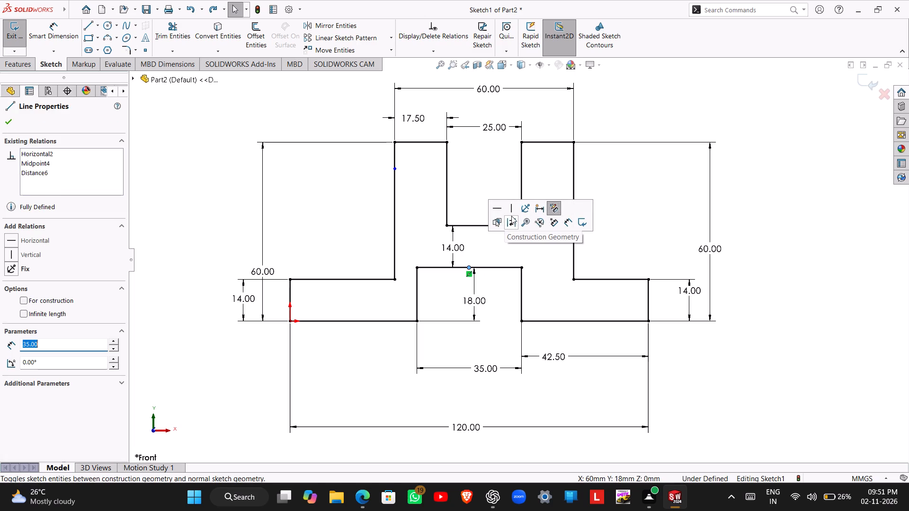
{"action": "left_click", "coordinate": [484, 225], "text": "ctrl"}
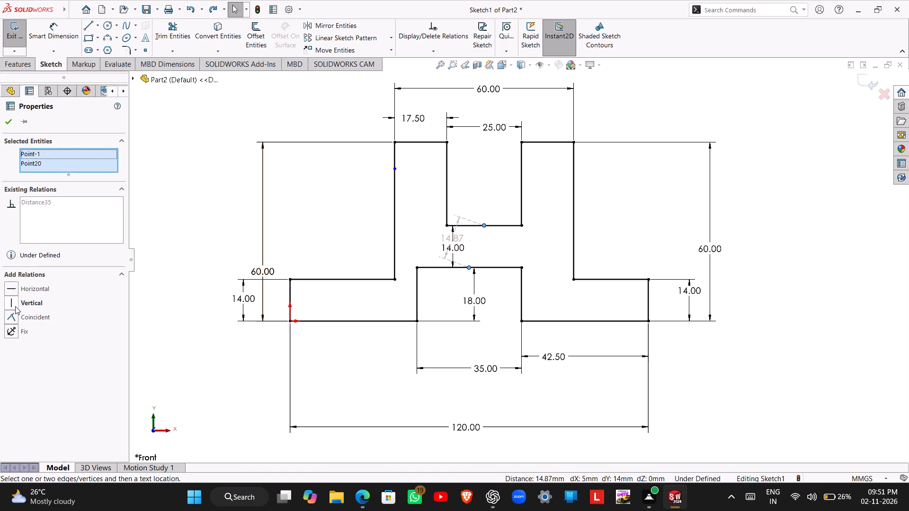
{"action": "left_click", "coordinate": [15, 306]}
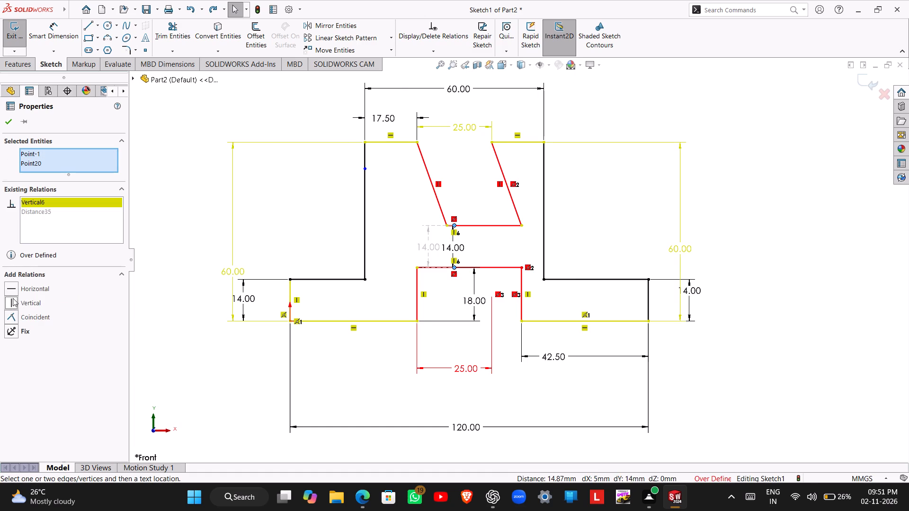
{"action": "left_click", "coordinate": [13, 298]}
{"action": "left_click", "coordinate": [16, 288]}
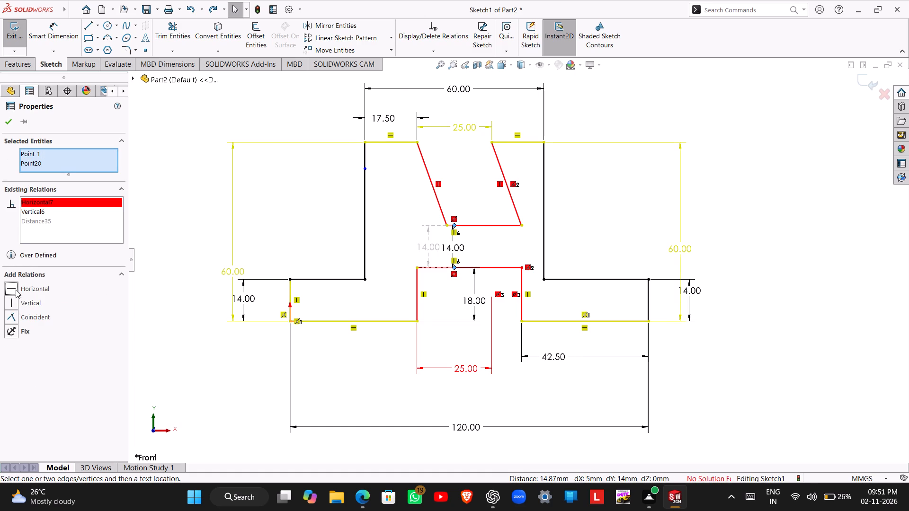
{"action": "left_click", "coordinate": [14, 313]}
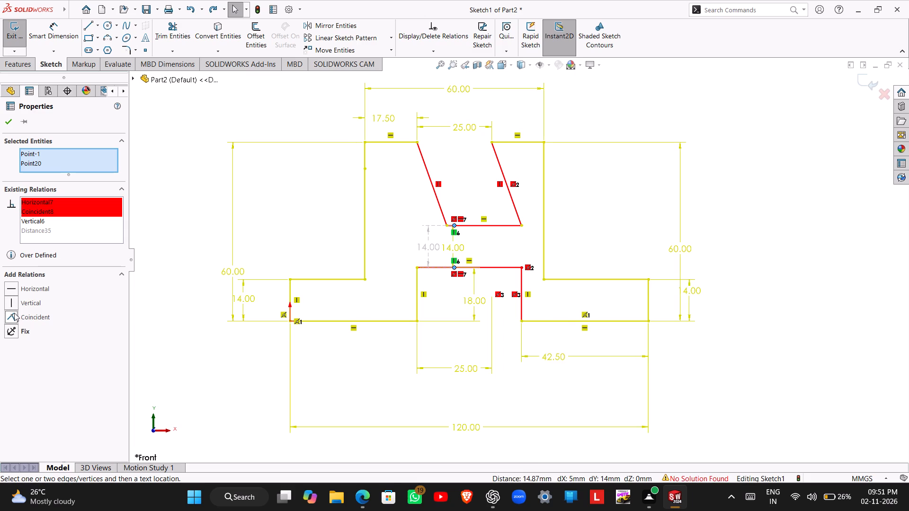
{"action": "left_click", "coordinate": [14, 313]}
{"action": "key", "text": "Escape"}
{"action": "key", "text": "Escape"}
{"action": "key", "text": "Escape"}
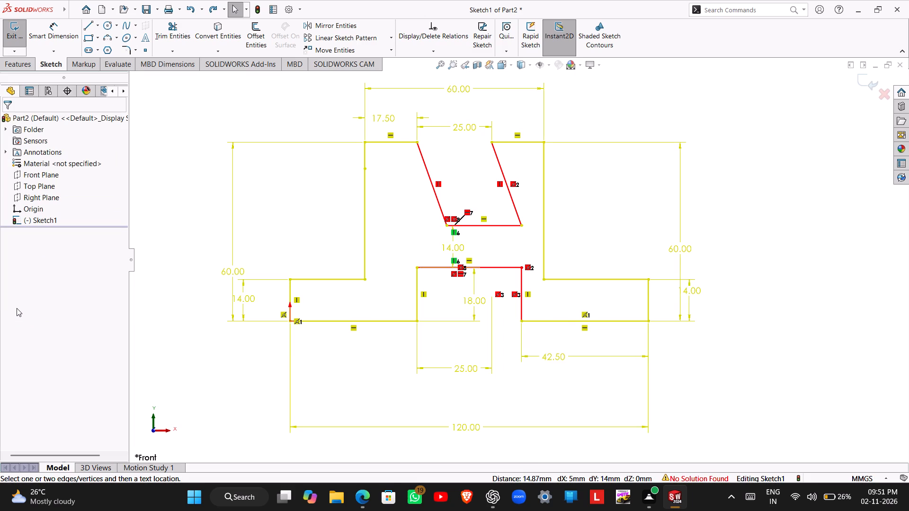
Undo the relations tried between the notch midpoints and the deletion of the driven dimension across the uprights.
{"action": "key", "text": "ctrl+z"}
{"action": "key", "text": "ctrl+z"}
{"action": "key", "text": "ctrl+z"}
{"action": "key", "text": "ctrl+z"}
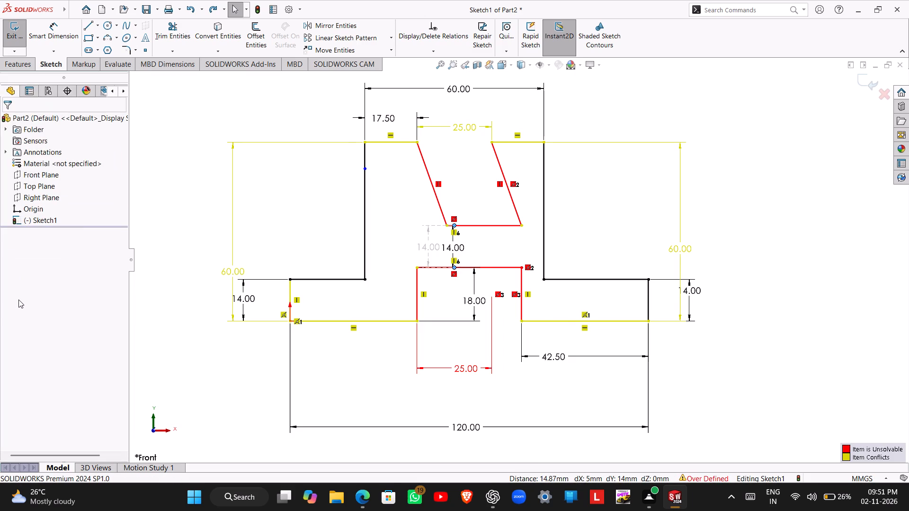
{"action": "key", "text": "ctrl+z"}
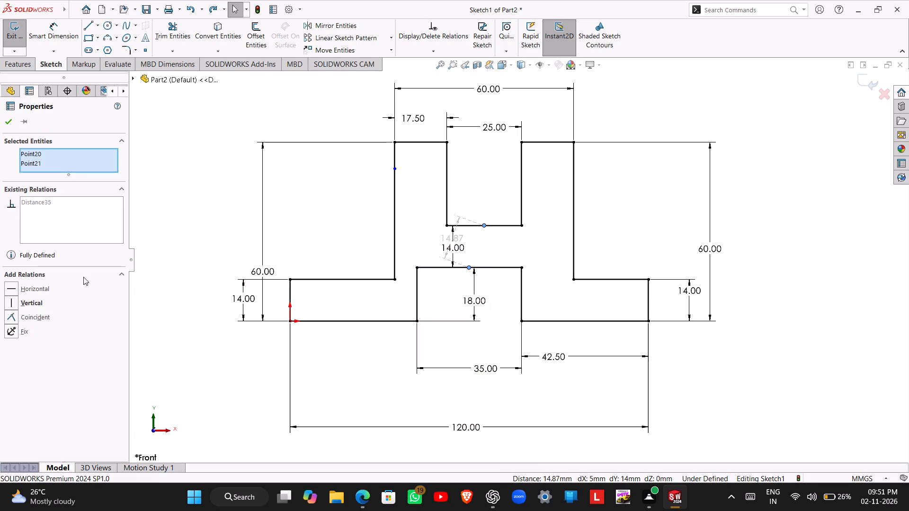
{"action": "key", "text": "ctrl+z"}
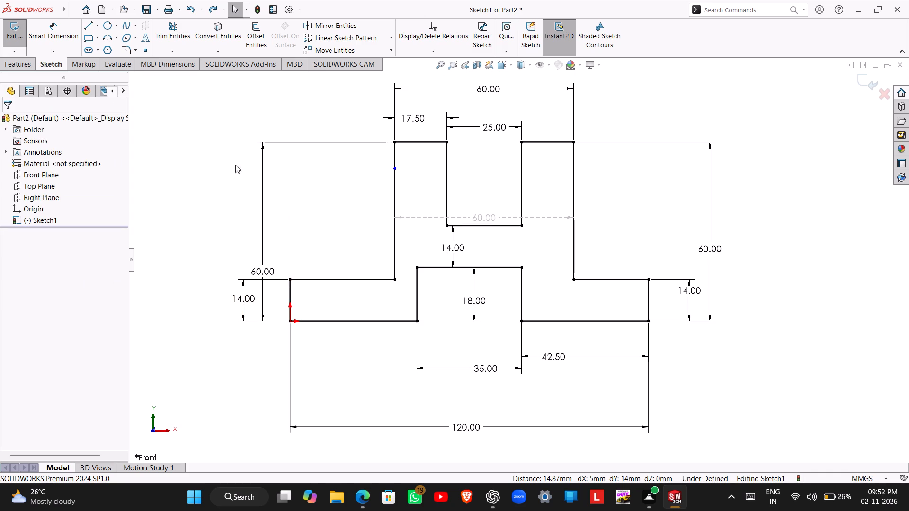
Undo the upright and notch width dimensions and the left height edit, back to before the left upright's height was set.
{"action": "key", "text": "ctrl+z"}
{"action": "key", "text": "ctrl+z"}
{"action": "key", "text": "ctrl+z"}
{"action": "key", "text": "ctrl+z"}
{"action": "key", "text": "ctrl+z"}
{"action": "key", "text": "ctrl+z"}
{"action": "key", "text": "ctrl+z"}
{"action": "key", "text": "ctrl+z"}
{"action": "key", "text": "ctrl+z"}
{"action": "key", "text": "ctrl+z"}
{"action": "key", "text": "ctrl+z"}
{"action": "key", "text": "ctrl+z"}
{"action": "key", "text": "ctrl+z"}
{"action": "key", "text": "ctrl+z"}
{"action": "key", "text": "ctrl+z"}
{"action": "key", "text": "ctrl+z"}
{"action": "key", "text": "ctrl+z"}
{"action": "key", "text": "ctrl+z"}
{"action": "key", "text": "ctrl+z"}
{"action": "key", "text": "ctrl+z"}
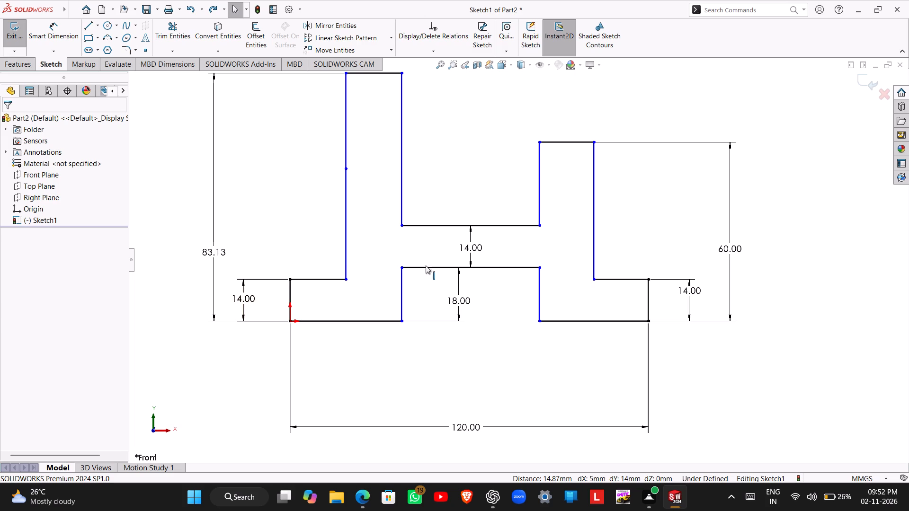
Add a Vertical relation between the midpoints of the upper notch's bottom edge and the lower notch's top edge.
{"action": "left_click", "coordinate": [470, 267]}
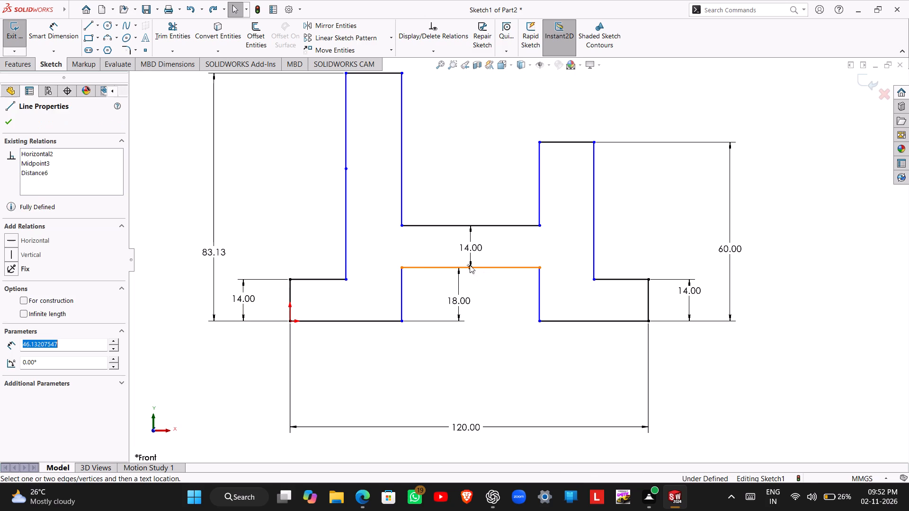
{"action": "left_click", "coordinate": [470, 225], "text": "ctrl"}
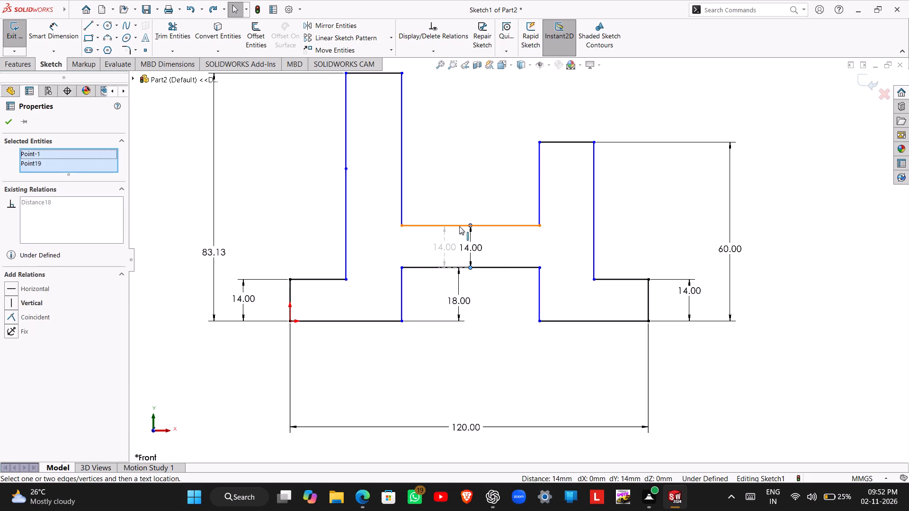
{"action": "left_click", "coordinate": [14, 301]}
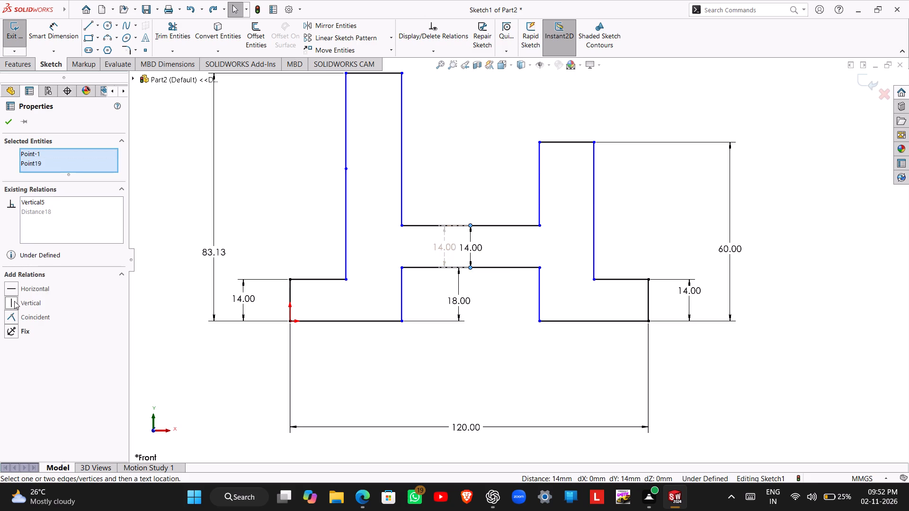
{"action": "key", "text": "Escape"}
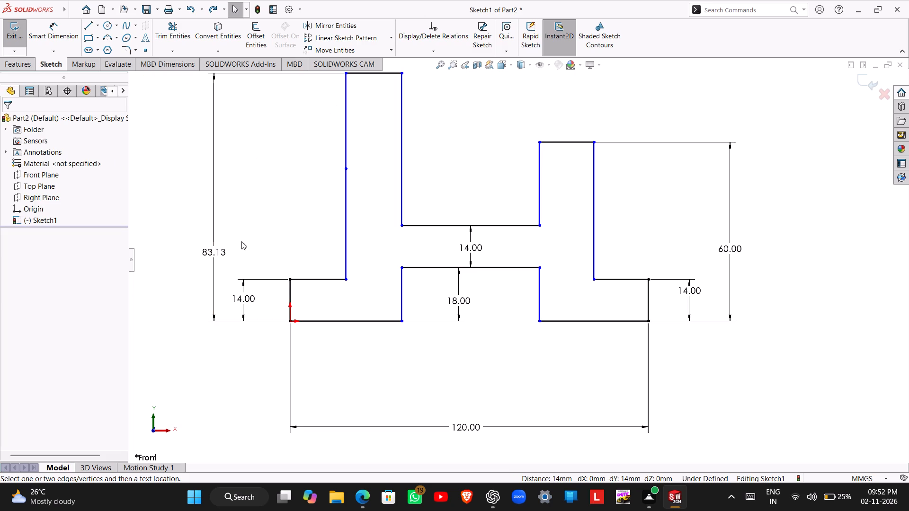
Set the left upright's overall height to 60 mm.
{"action": "double_click", "coordinate": [205, 250]}
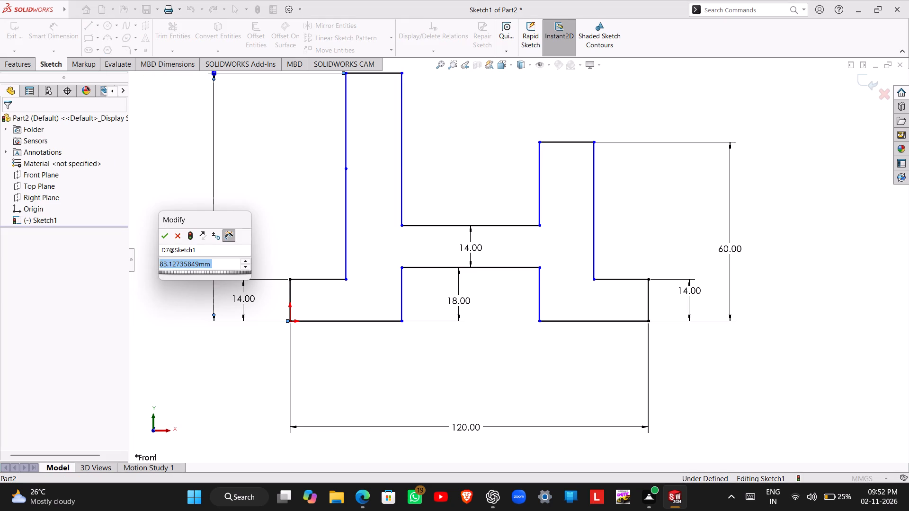
{"action": "type", "text": "60"}
{"action": "key", "text": "Return"}
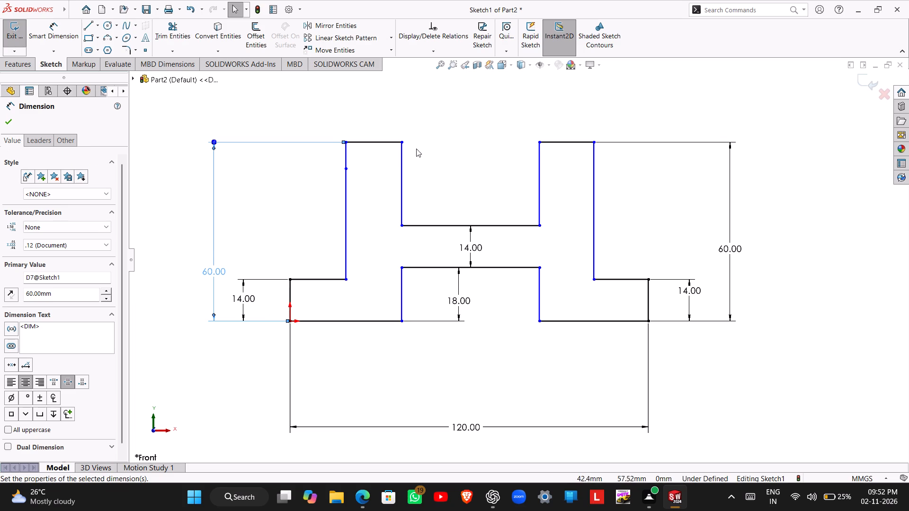
Dimension the right upright's top edge as 17.5 mm.
{"action": "right_click_drag", "start_coordinate": [439, 168], "coordinate": [459, 115]}
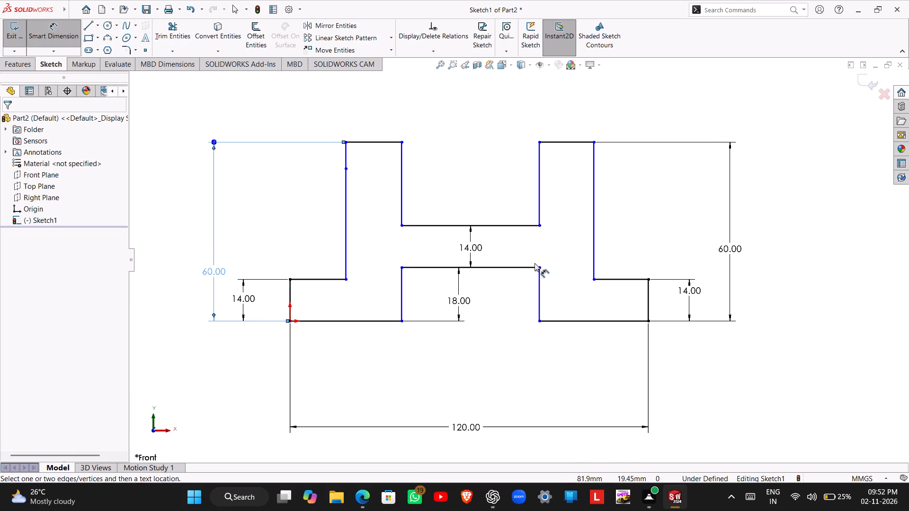
{"action": "left_click", "coordinate": [566, 140]}
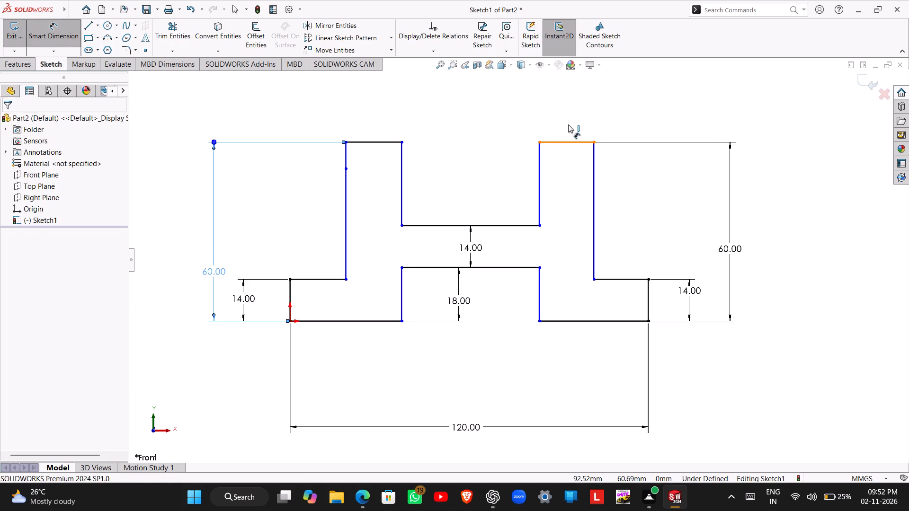
{"action": "left_click", "coordinate": [570, 110]}
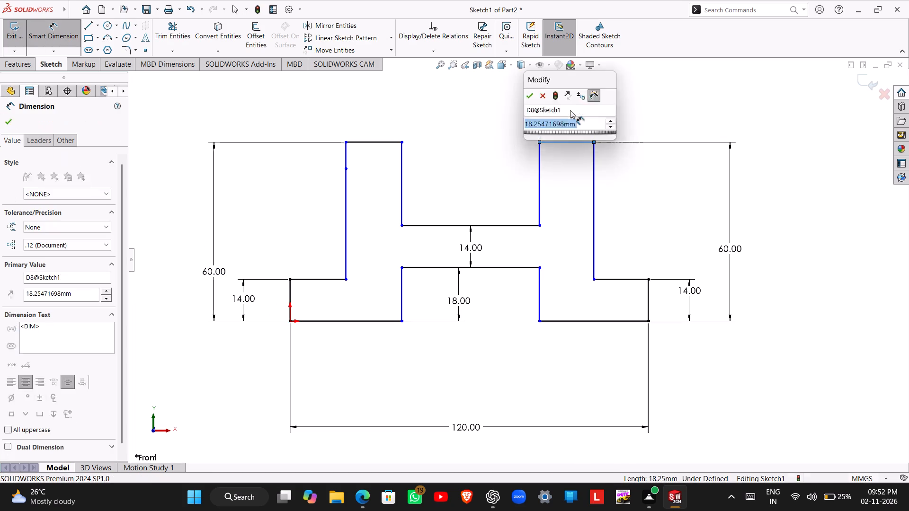
{"action": "type", "text": "17.5"}
{"action": "key", "text": "Return"}
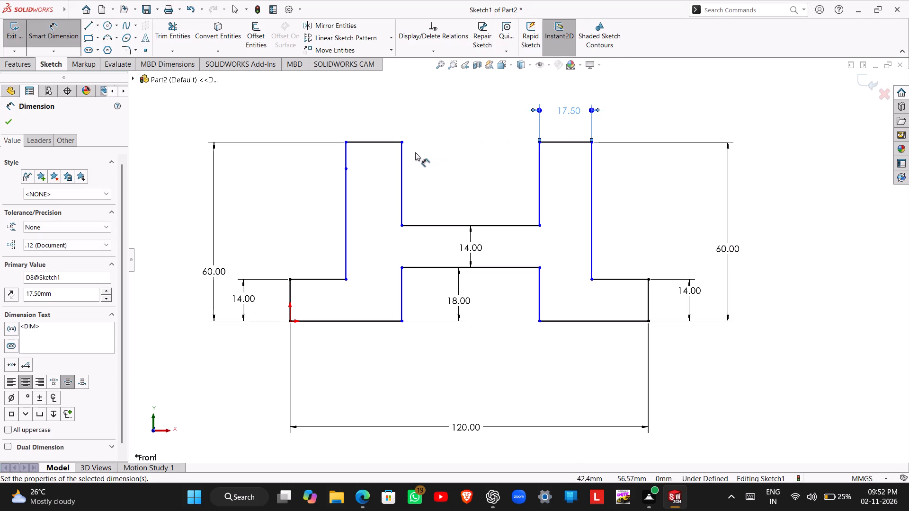
Dimension the left upright's top edge as 17.5 mm.
{"action": "left_click", "coordinate": [378, 143]}
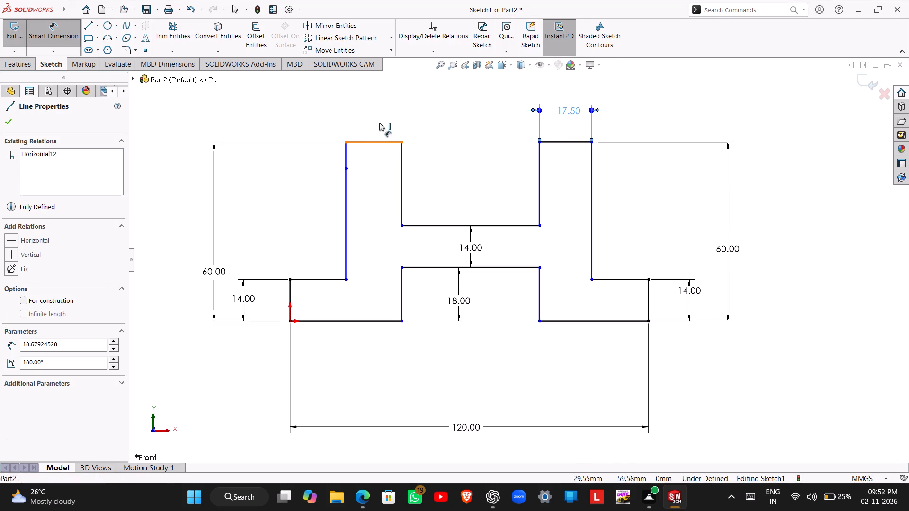
{"action": "left_click", "coordinate": [379, 111]}
{"action": "type", "text": "17.5"}
{"action": "key", "text": "Return"}
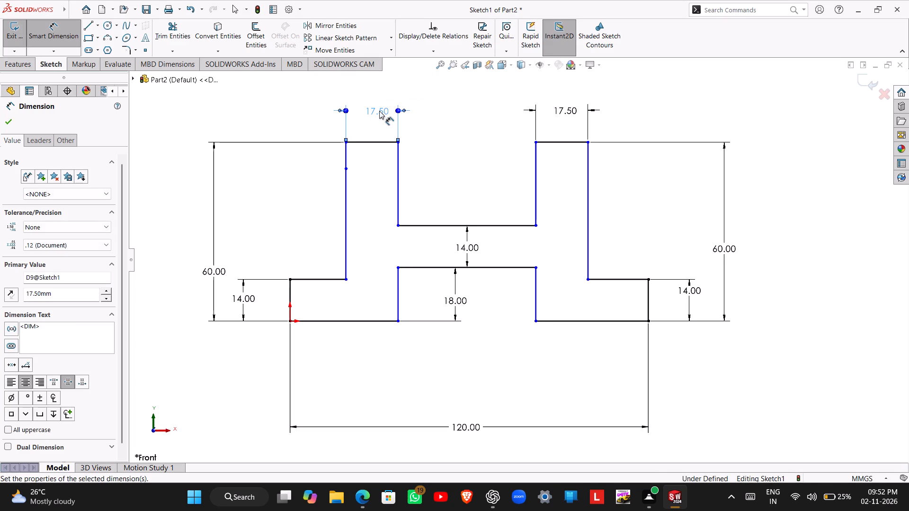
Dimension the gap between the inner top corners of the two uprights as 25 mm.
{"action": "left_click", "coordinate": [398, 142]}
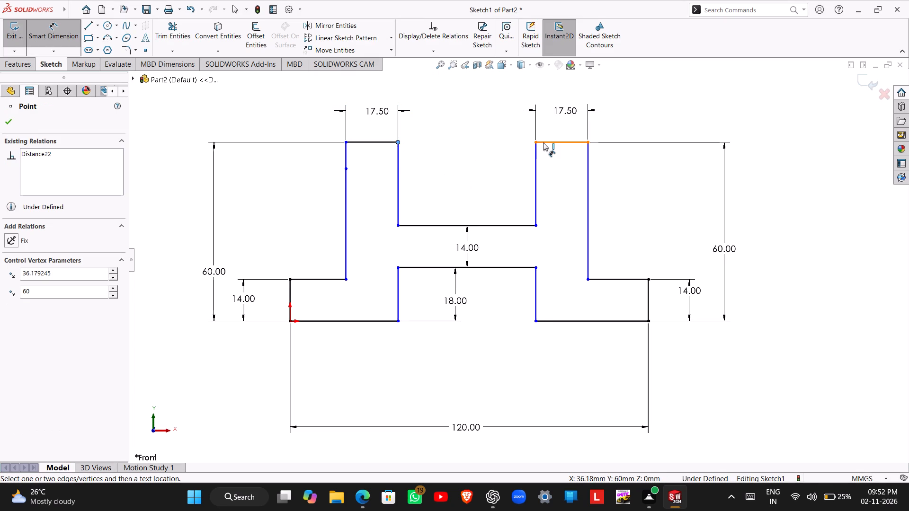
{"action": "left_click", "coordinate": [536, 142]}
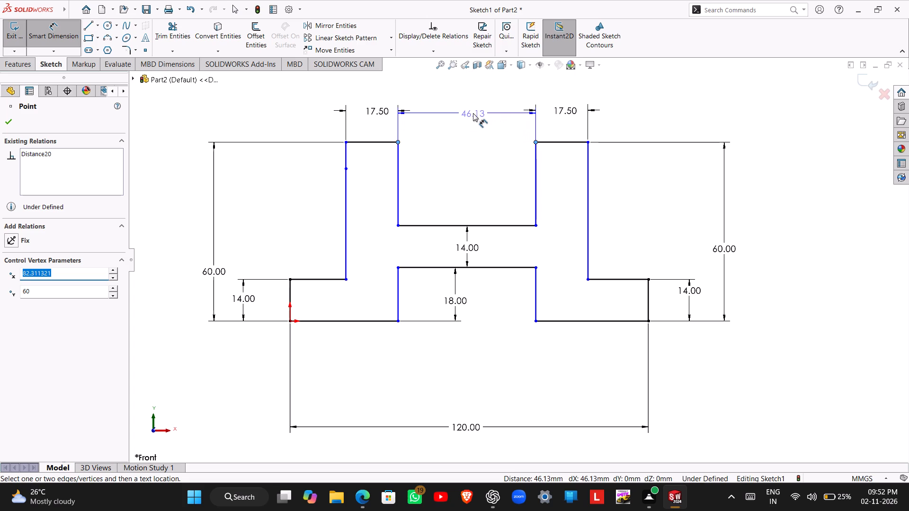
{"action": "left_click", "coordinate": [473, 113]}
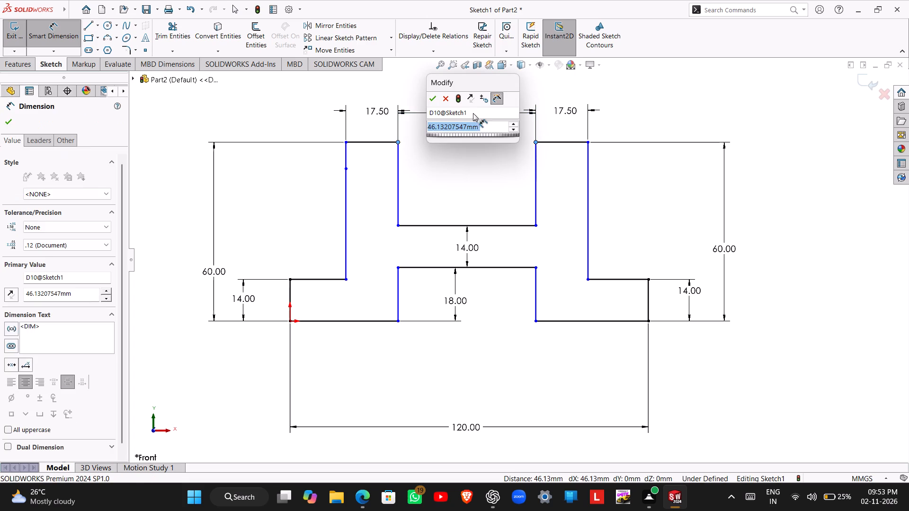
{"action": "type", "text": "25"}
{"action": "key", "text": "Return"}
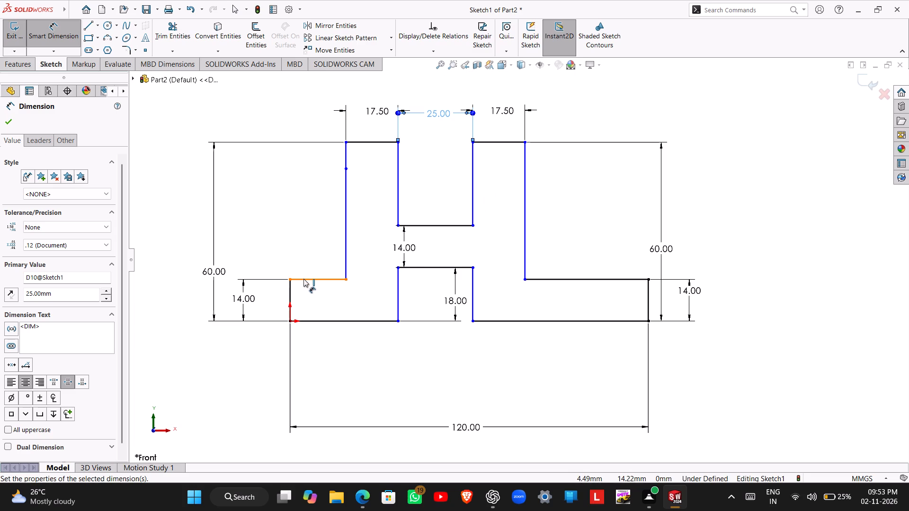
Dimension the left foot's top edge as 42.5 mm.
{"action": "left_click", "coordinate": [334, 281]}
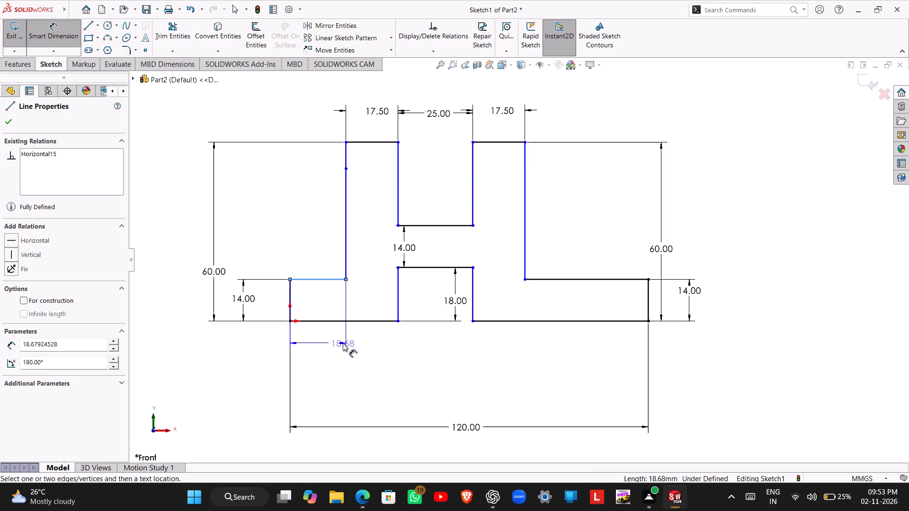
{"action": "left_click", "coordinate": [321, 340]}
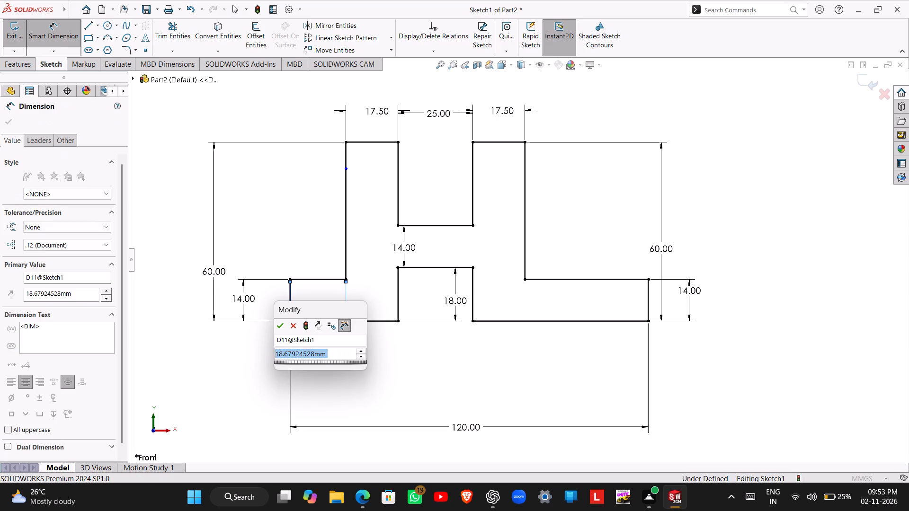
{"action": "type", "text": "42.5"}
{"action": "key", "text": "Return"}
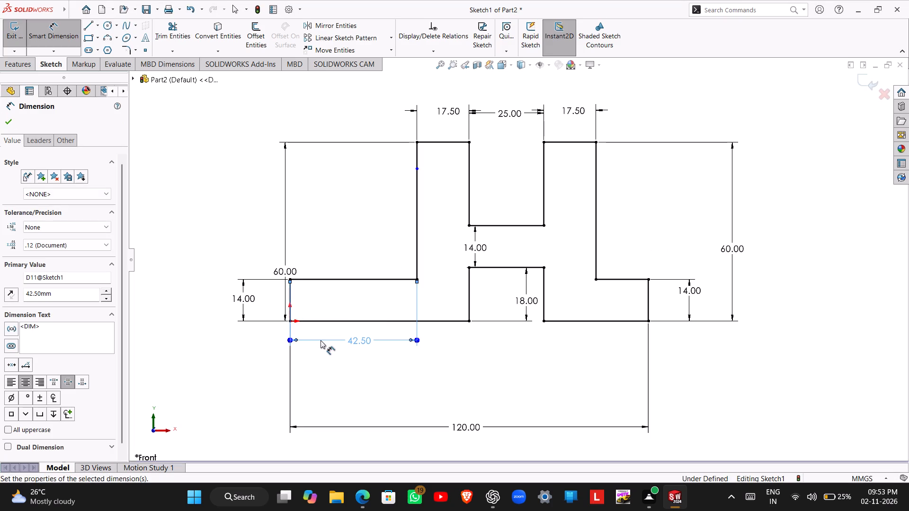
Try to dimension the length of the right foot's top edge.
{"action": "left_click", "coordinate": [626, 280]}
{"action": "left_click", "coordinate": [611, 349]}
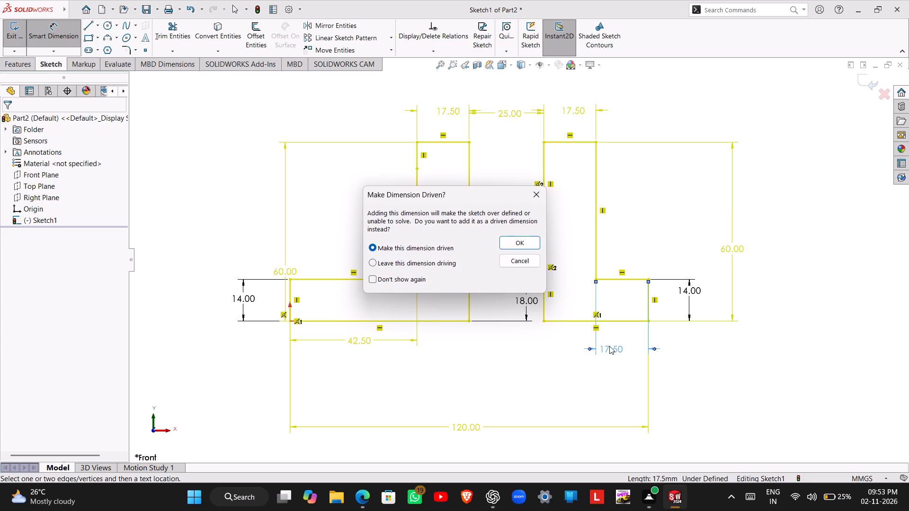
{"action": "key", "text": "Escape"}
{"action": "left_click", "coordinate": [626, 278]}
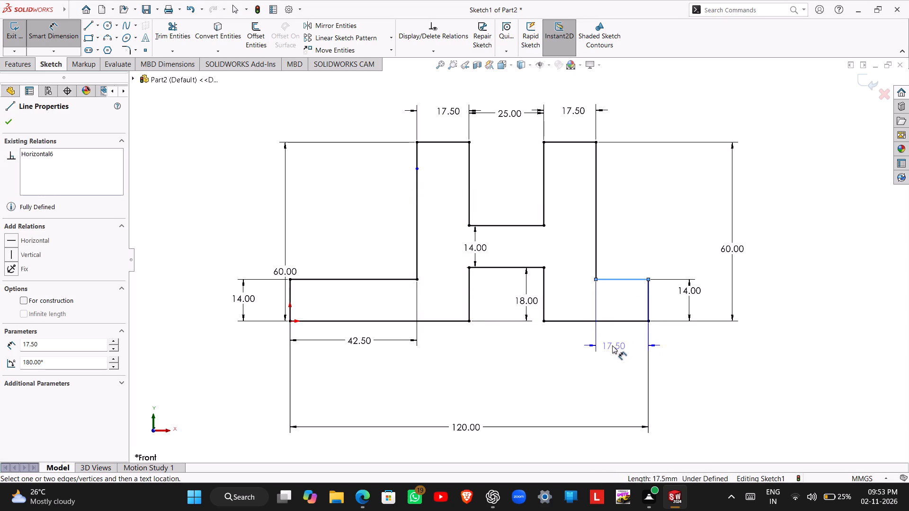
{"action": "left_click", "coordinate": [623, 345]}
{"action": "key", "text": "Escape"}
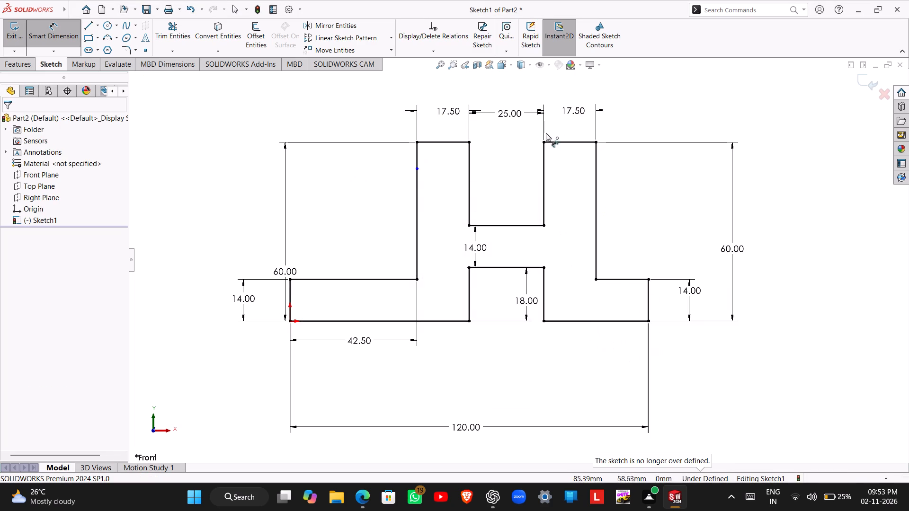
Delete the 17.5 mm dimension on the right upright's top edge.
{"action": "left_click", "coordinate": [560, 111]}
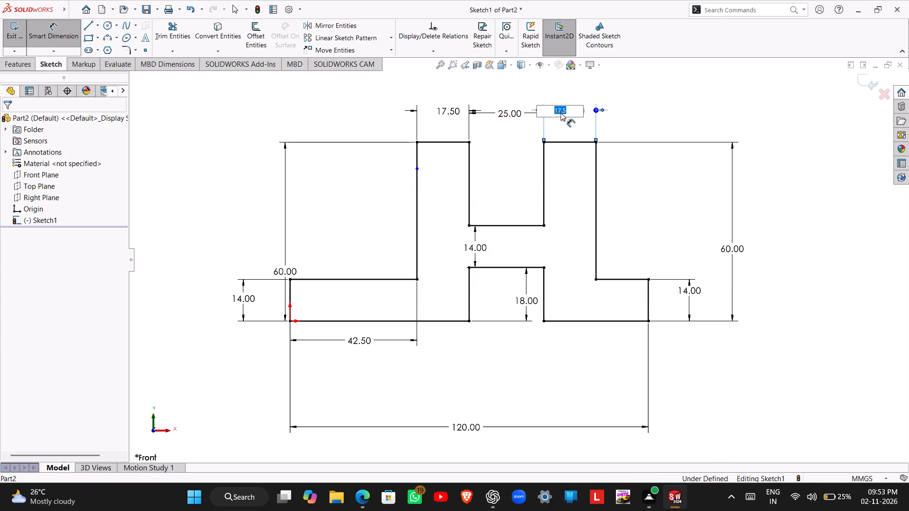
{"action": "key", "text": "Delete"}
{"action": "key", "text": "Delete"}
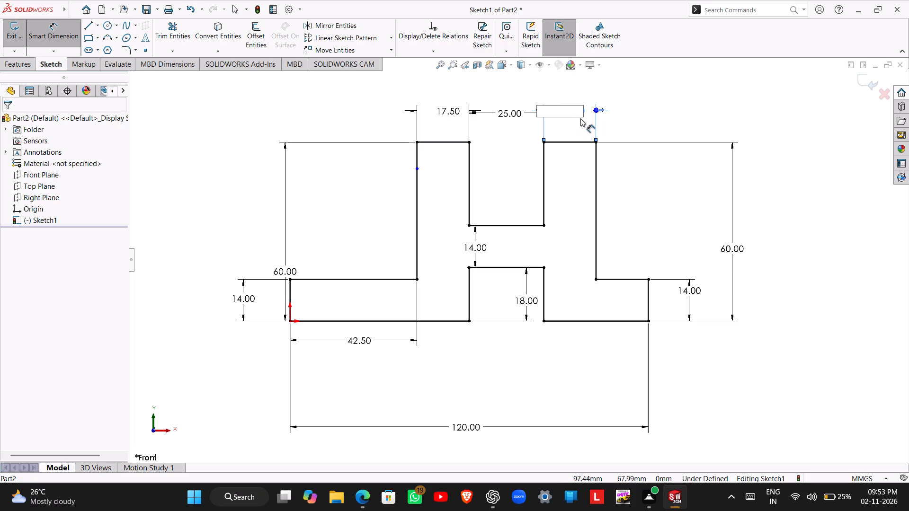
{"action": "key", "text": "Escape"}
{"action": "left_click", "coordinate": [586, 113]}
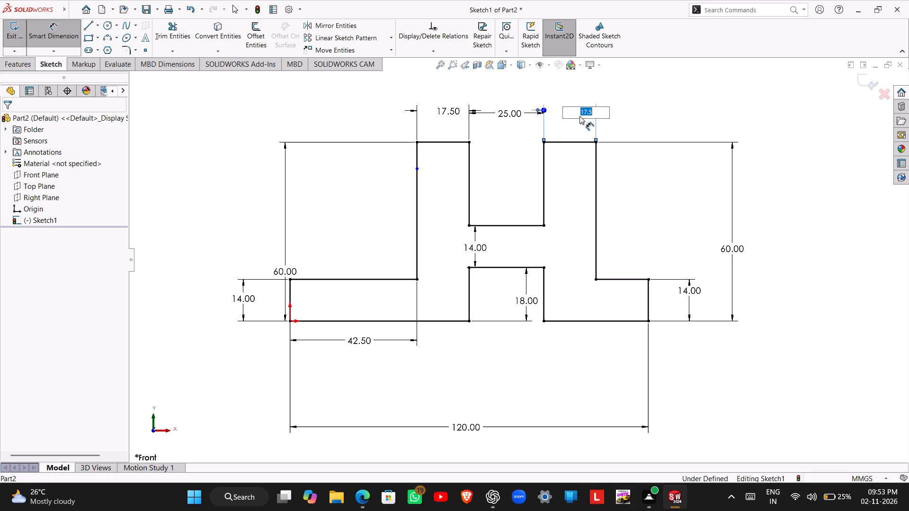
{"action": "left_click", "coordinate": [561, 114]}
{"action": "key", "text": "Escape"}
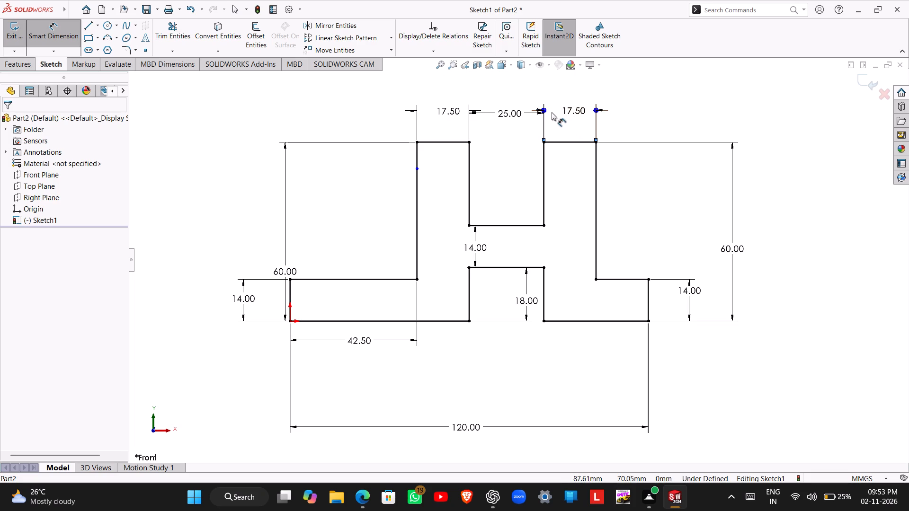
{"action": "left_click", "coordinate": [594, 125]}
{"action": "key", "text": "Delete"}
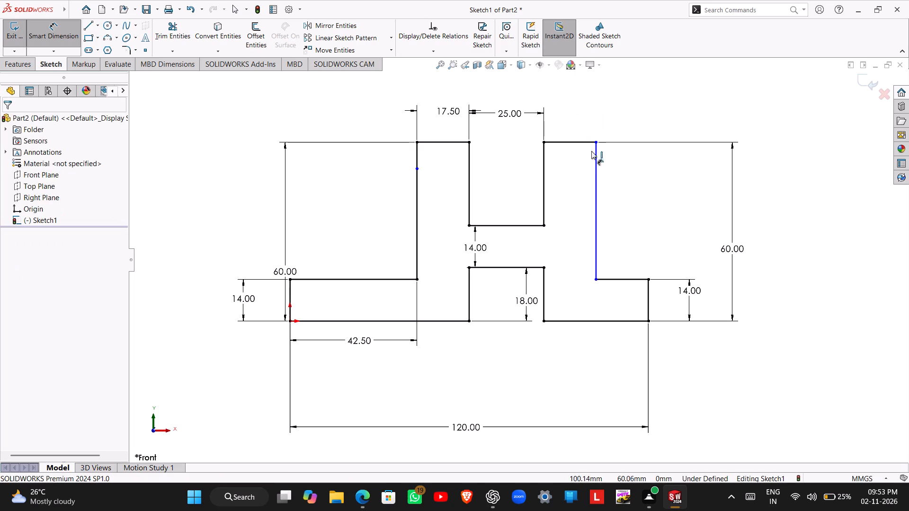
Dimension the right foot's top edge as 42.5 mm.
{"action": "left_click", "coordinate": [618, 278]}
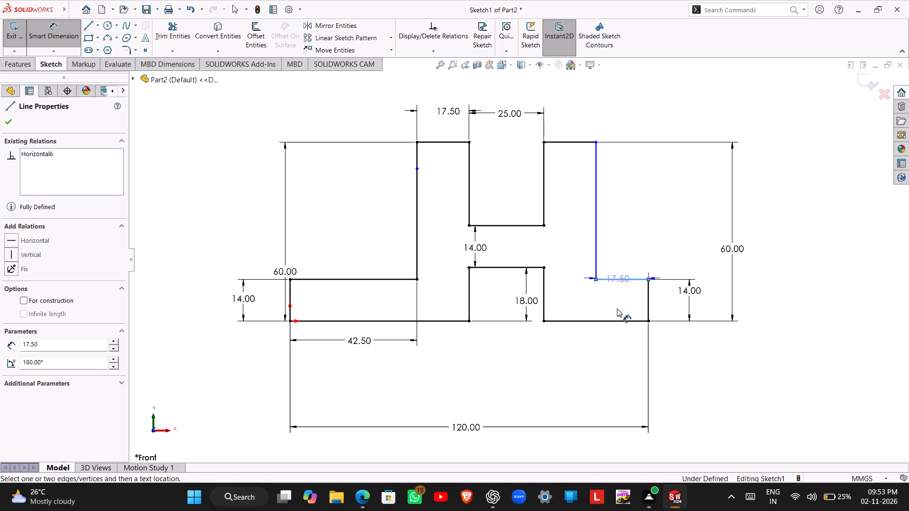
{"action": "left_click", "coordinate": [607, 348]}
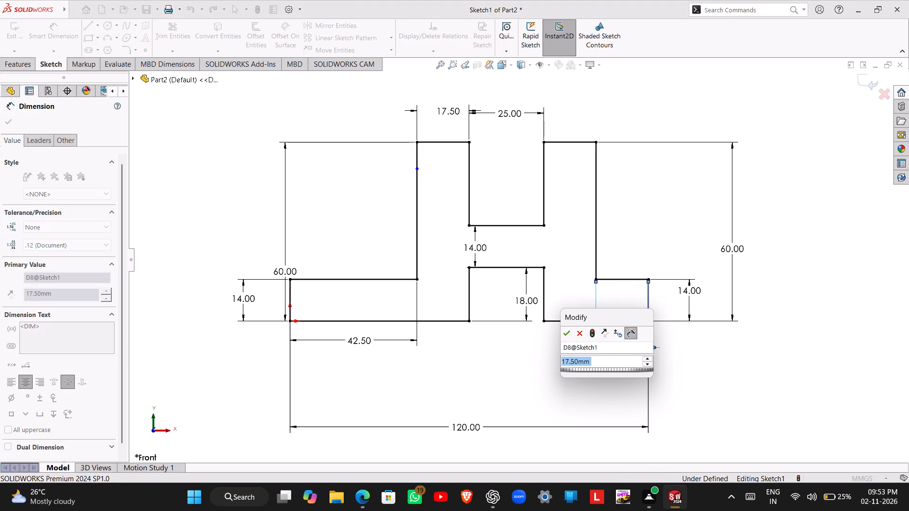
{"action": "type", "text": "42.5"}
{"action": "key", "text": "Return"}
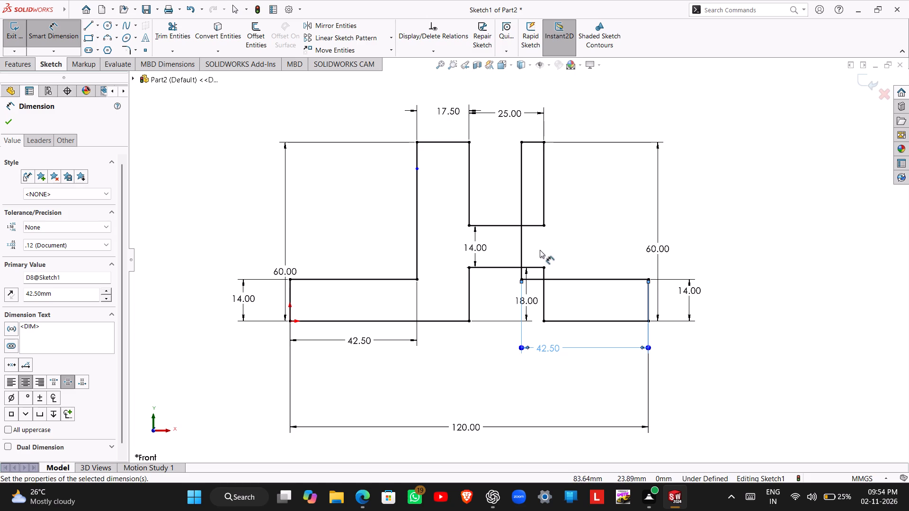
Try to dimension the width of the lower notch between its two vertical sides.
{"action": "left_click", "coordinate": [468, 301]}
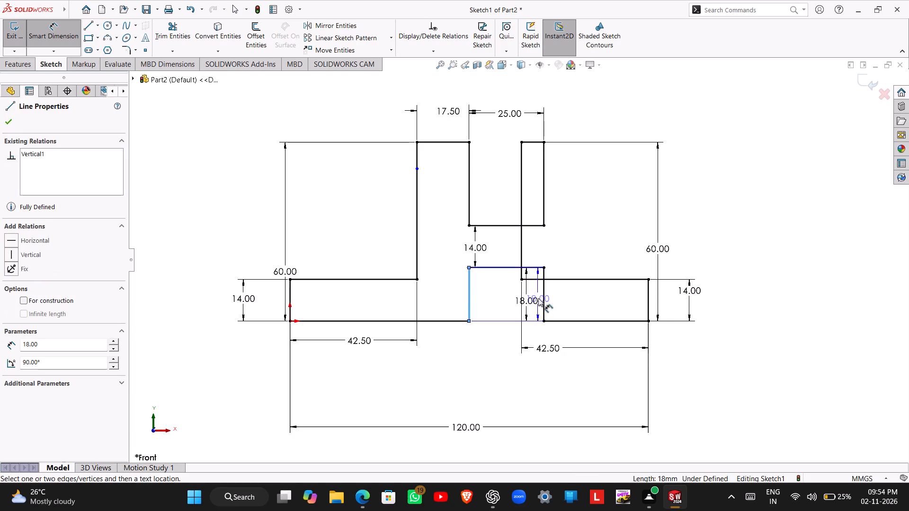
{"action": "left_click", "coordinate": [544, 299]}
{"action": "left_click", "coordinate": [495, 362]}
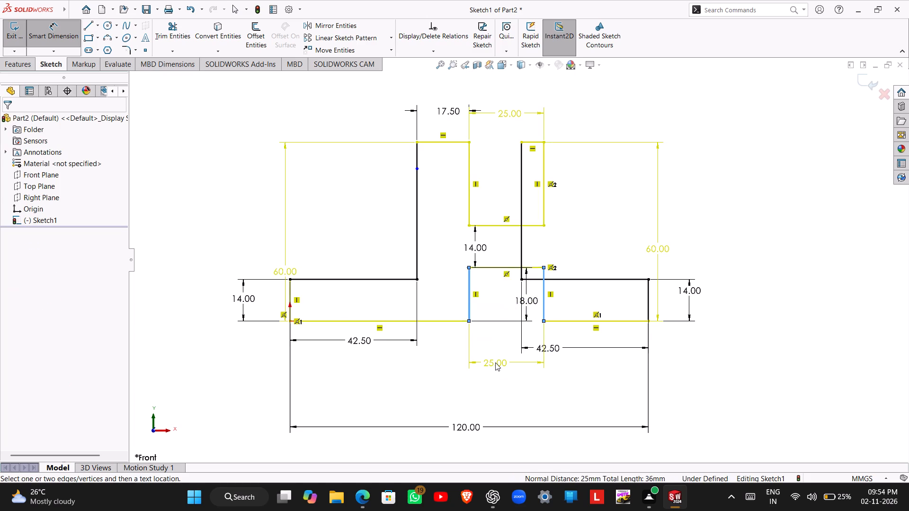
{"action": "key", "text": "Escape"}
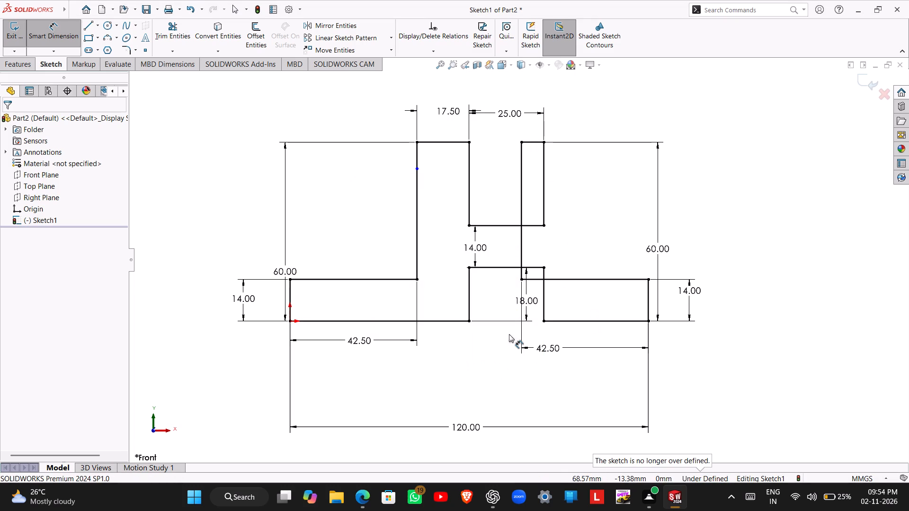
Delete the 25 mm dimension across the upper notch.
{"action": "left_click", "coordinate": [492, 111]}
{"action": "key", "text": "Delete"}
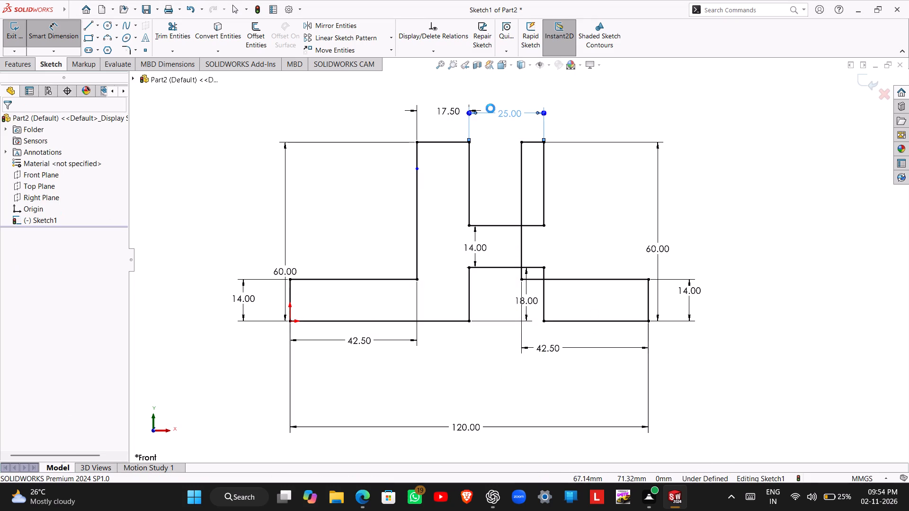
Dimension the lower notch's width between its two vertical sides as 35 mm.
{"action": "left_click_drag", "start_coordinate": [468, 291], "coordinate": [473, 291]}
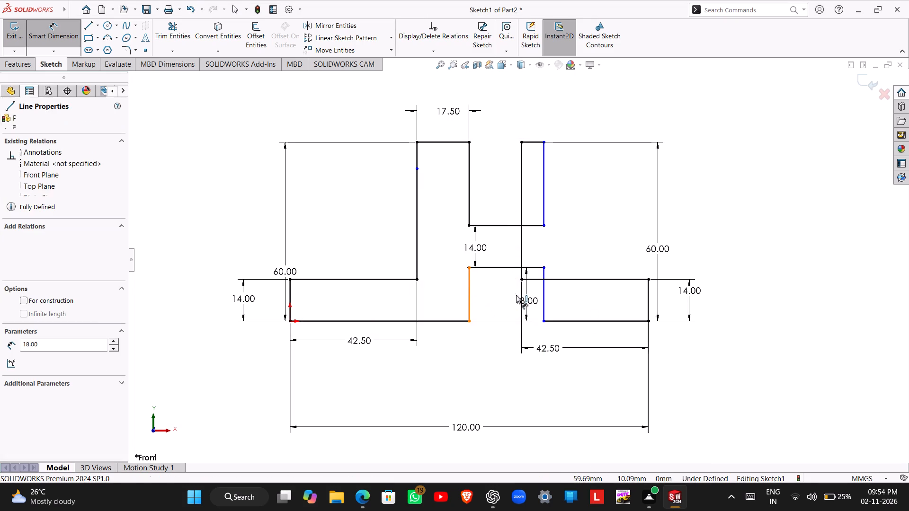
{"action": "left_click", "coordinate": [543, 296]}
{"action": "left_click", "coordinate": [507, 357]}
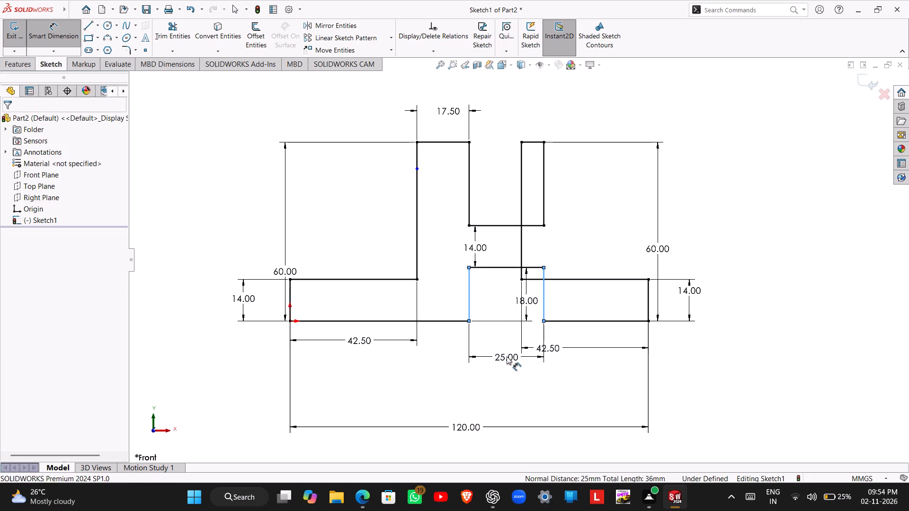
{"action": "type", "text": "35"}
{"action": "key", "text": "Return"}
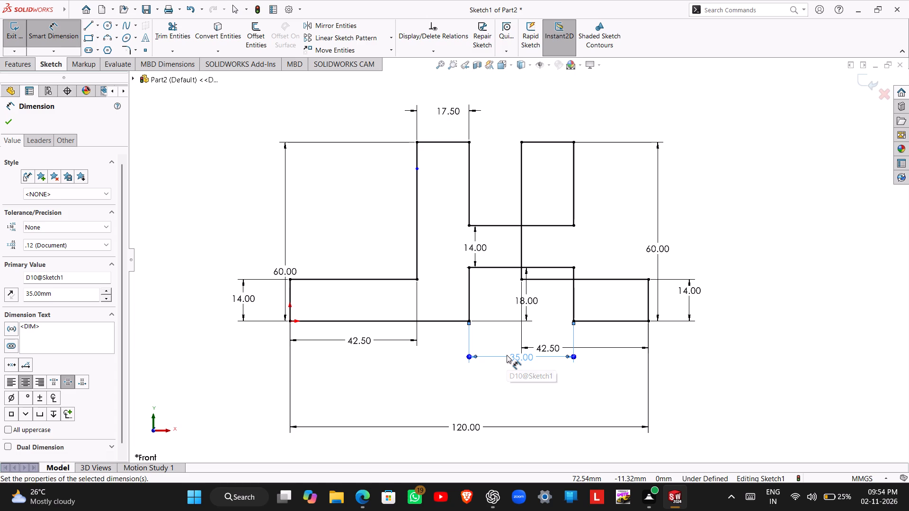
Undo the dimensions, relations and later profile lines back to the lower outline with the right upright's outer vertical line.
{"action": "key", "text": "ctrl+z"}
{"action": "key", "text": "ctrl+z"}
{"action": "key", "text": "ctrl+z"}
{"action": "key", "text": "ctrl+z"}
{"action": "key", "text": "ctrl+z"}
{"action": "key", "text": "ctrl+z"}
{"action": "key", "text": "ctrl+z"}
{"action": "key", "text": "ctrl+z"}
{"action": "key", "text": "ctrl+z"}
{"action": "key", "text": "ctrl+z"}
{"action": "key", "text": "ctrl+z"}
{"action": "key", "text": "ctrl+z"}
{"action": "key", "text": "ctrl+z"}
{"action": "key", "text": "ctrl+z"}
{"action": "key", "text": "ctrl+z"}
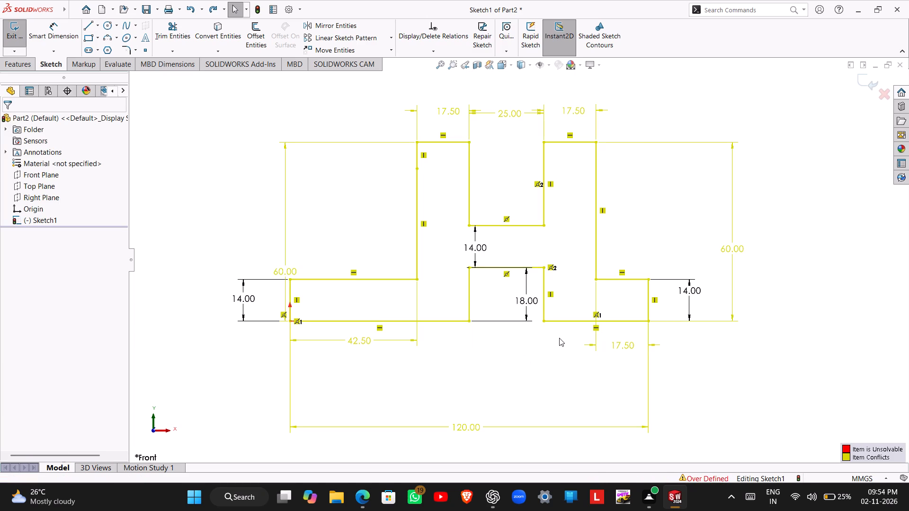
{"action": "key", "text": "ctrl+z"}
{"action": "key", "text": "ctrl+z"}
{"action": "key", "text": "ctrl+z"}
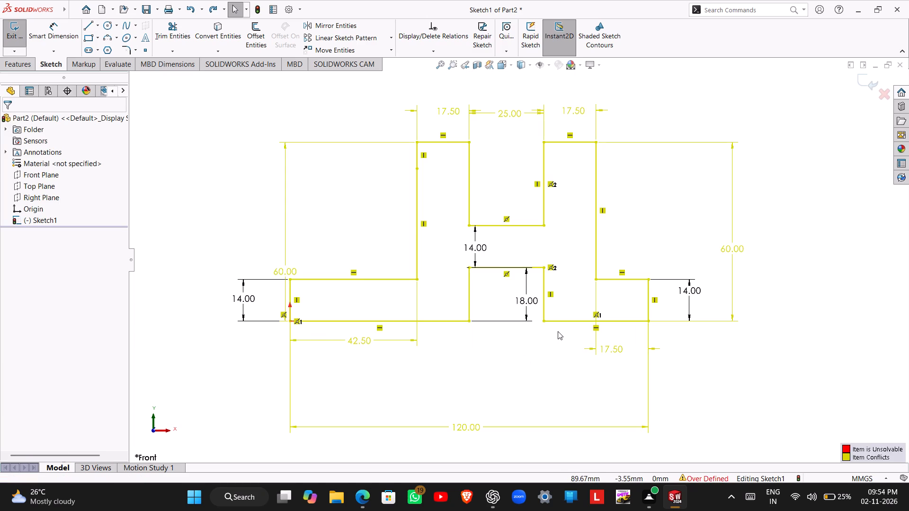
{"action": "key", "text": "ctrl+z"}
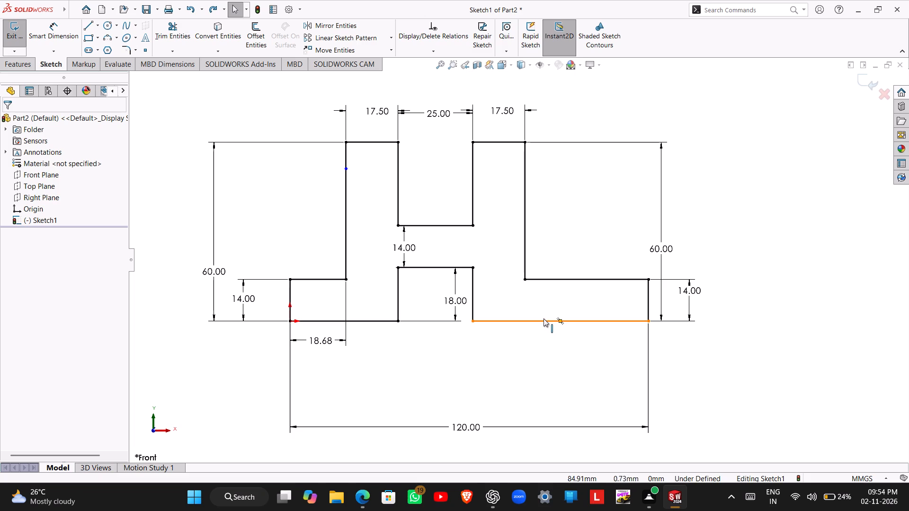
{"action": "key", "text": "ctrl+z"}
{"action": "key", "text": "ctrl+z"}
{"action": "key", "text": "ctrl+z"}
{"action": "key", "text": "ctrl+z"}
{"action": "key", "text": "ctrl+z"}
{"action": "key", "text": "ctrl+z"}
{"action": "key", "text": "ctrl+z"}
{"action": "key", "text": "ctrl+z"}
{"action": "key", "text": "ctrl+z"}
{"action": "key", "text": "ctrl+z"}
{"action": "key", "text": "ctrl+z"}
{"action": "key", "text": "ctrl+z"}
{"action": "key", "text": "ctrl+z"}
{"action": "key", "text": "ctrl+z"}
{"action": "key", "text": "ctrl+z"}
{"action": "key", "text": "ctrl+z"}
{"action": "key", "text": "ctrl+z"}
{"action": "key", "text": "ctrl+z"}
{"action": "key", "text": "ctrl+z"}
{"action": "key", "text": "ctrl+z"}
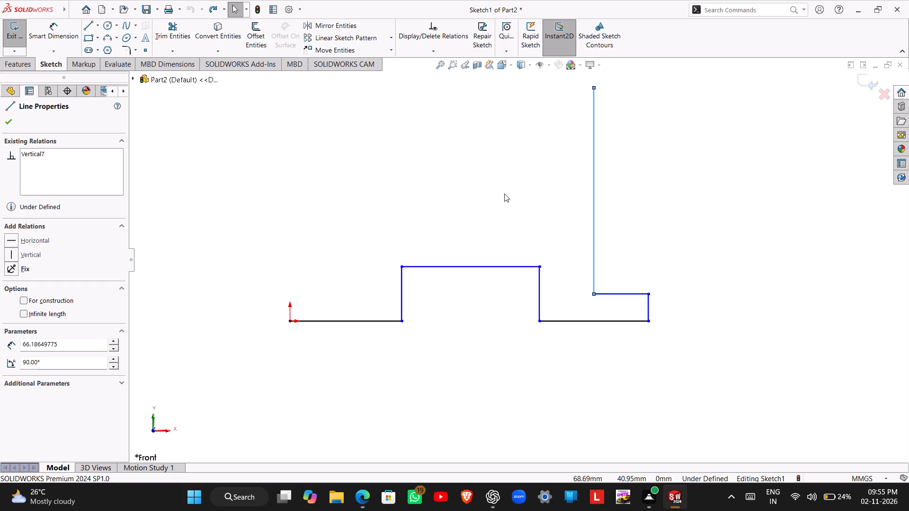
{"action": "key", "text": "ctrl+z"}
{"action": "key", "text": "ctrl+z"}
{"action": "key", "text": "ctrl+z"}
{"action": "key", "text": "ctrl+z"}
{"action": "key", "text": "ctrl+z"}
{"action": "key", "text": "ctrl+z"}
Select the remaining profile lines together, from the right upright's outer line across to the bottom edge at the origin.
{"action": "left_click_drag", "start_coordinate": [631, 168], "coordinate": [587, 187]}
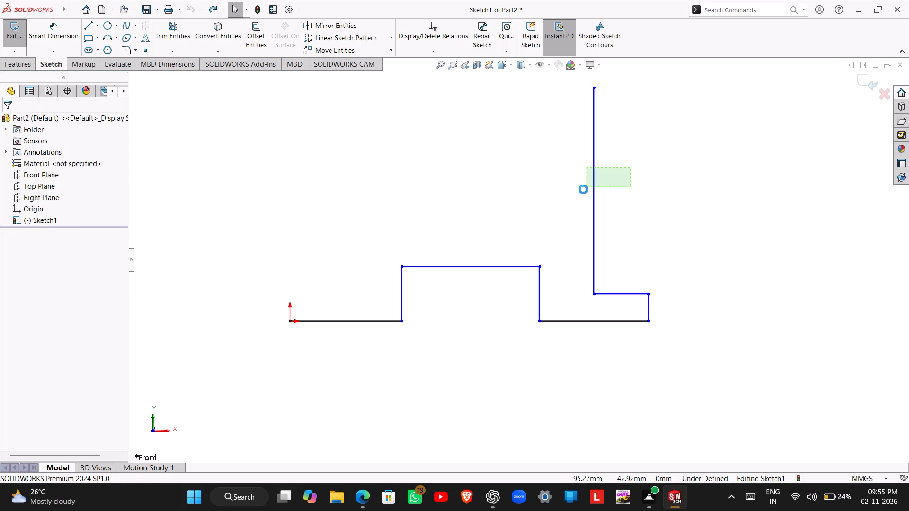
{"action": "left_click_drag", "start_coordinate": [575, 196], "coordinate": [569, 205]}
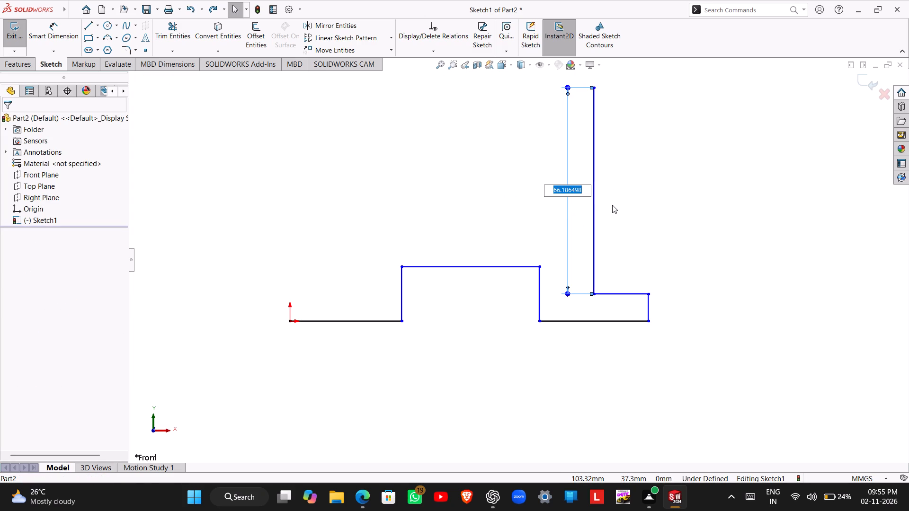
{"action": "key", "text": "ctrl+Escape"}
{"action": "key", "text": "ctrl+Escape"}
{"action": "key", "text": "Escape"}
{"action": "key", "text": "Escape"}
{"action": "key", "text": "Escape"}
{"action": "left_click_drag", "start_coordinate": [612, 203], "coordinate": [292, 355]}
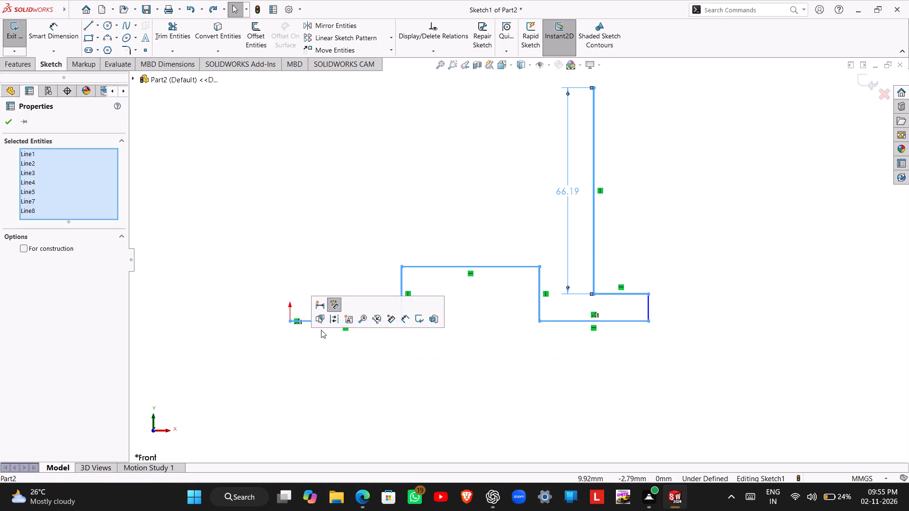
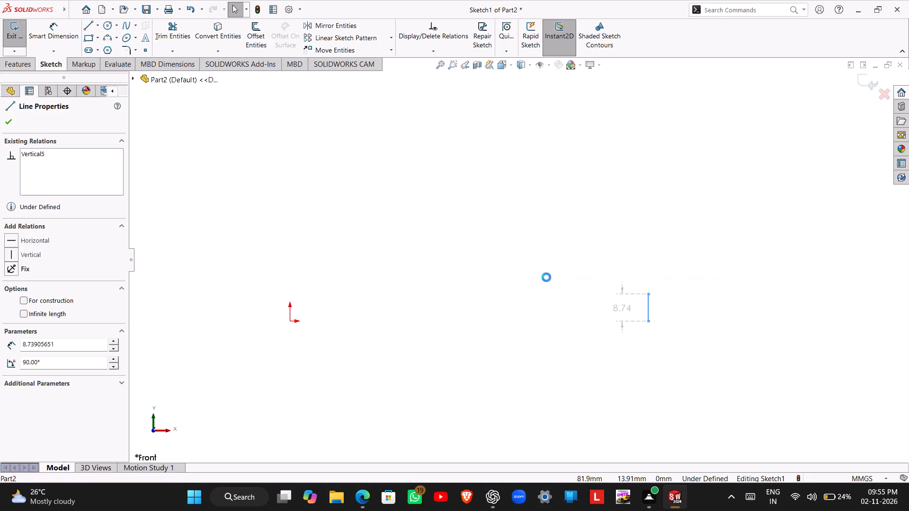
Draw a vertical construction centerline about 79 mm long through the origin.
{"action": "left_click", "coordinate": [395, 244]}
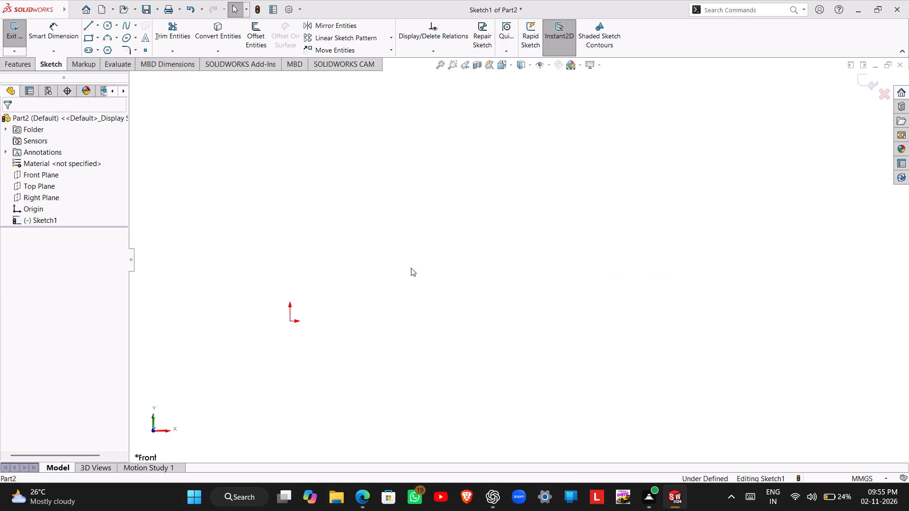
{"action": "left_click", "coordinate": [290, 320]}
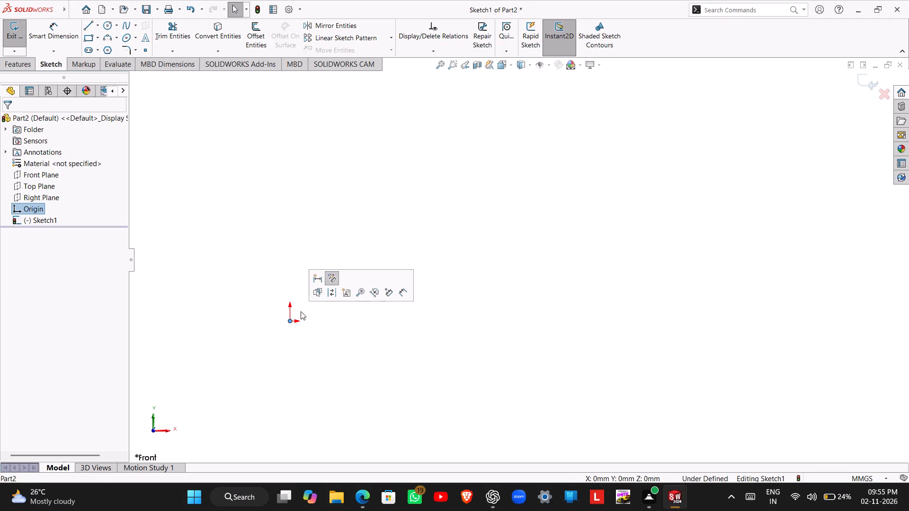
{"action": "left_click", "coordinate": [336, 281]}
{"action": "scroll", "coordinate": [302, 340], "scroll_direction": "down", "scroll_amount": 1}
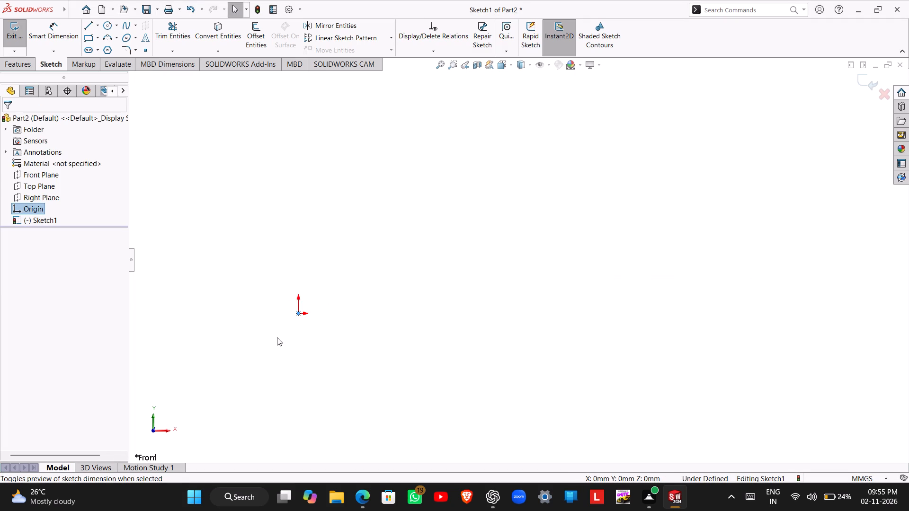
{"action": "scroll", "coordinate": [261, 335], "scroll_direction": "down", "scroll_amount": 5}
{"action": "scroll", "coordinate": [577, 335], "scroll_direction": "up", "scroll_amount": 3}
{"action": "scroll", "coordinate": [655, 224], "scroll_direction": "up", "scroll_amount": 2}
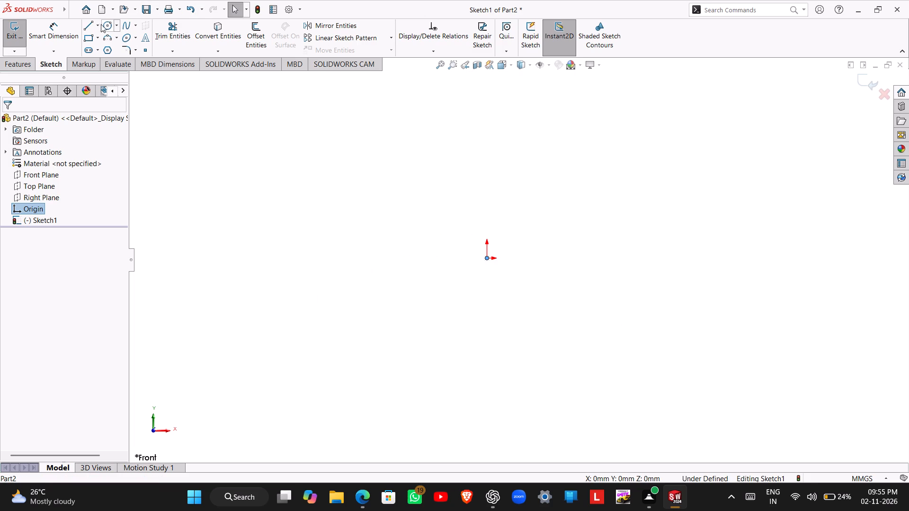
{"action": "left_click", "coordinate": [98, 25]}
{"action": "left_click", "coordinate": [106, 46]}
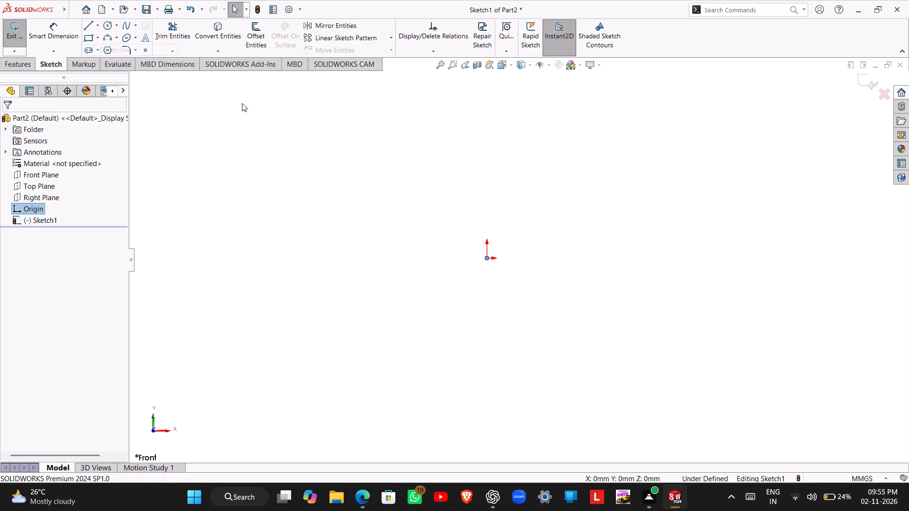
{"action": "left_click", "coordinate": [487, 105]}
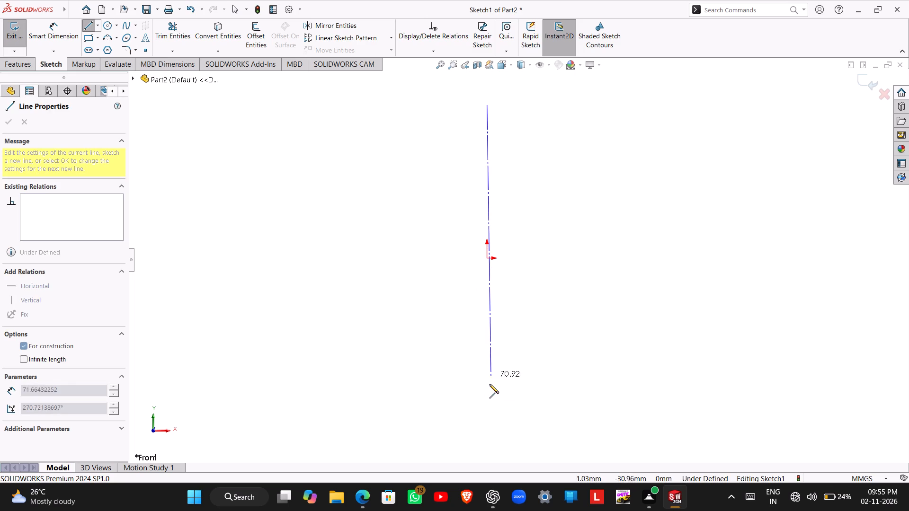
{"action": "left_click", "coordinate": [486, 402]}
{"action": "key", "text": "Escape"}
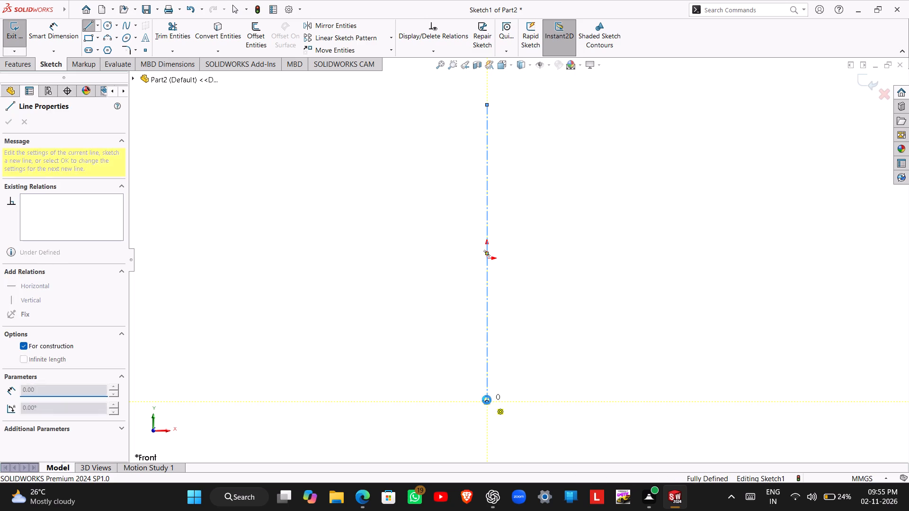
Sketch the right foot's outline from the origin: about 17 mm across, 18.5 mm down, 30 mm outward, 20 mm up and 18 mm inward.
{"action": "left_click", "coordinate": [89, 25]}
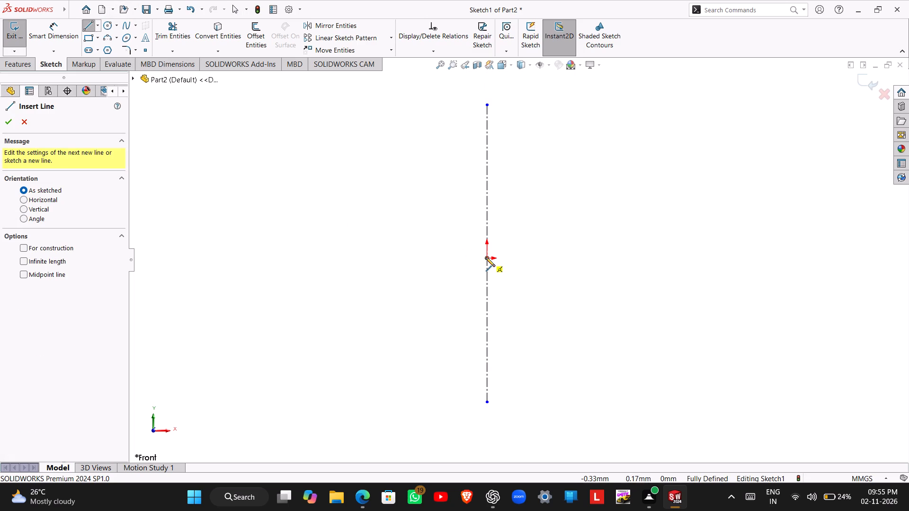
{"action": "left_click", "coordinate": [486, 257]}
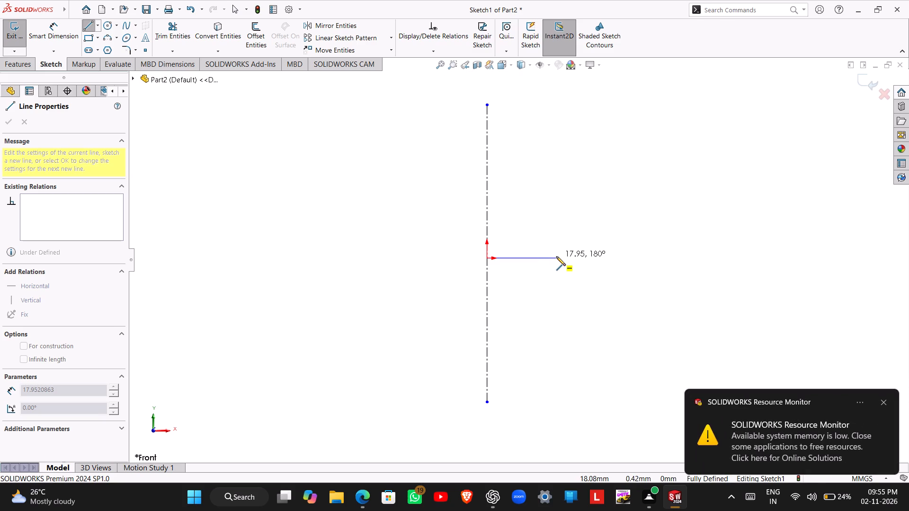
{"action": "left_click", "coordinate": [553, 257]}
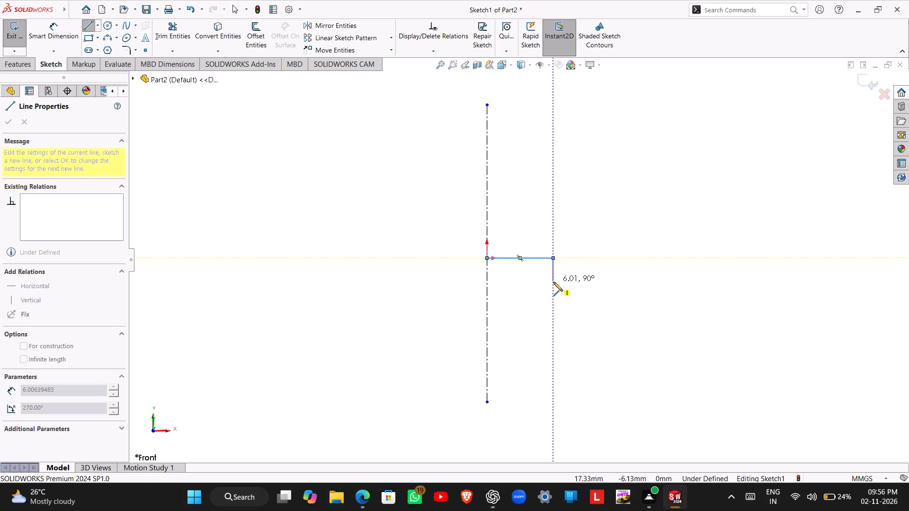
{"action": "left_click", "coordinate": [555, 328]}
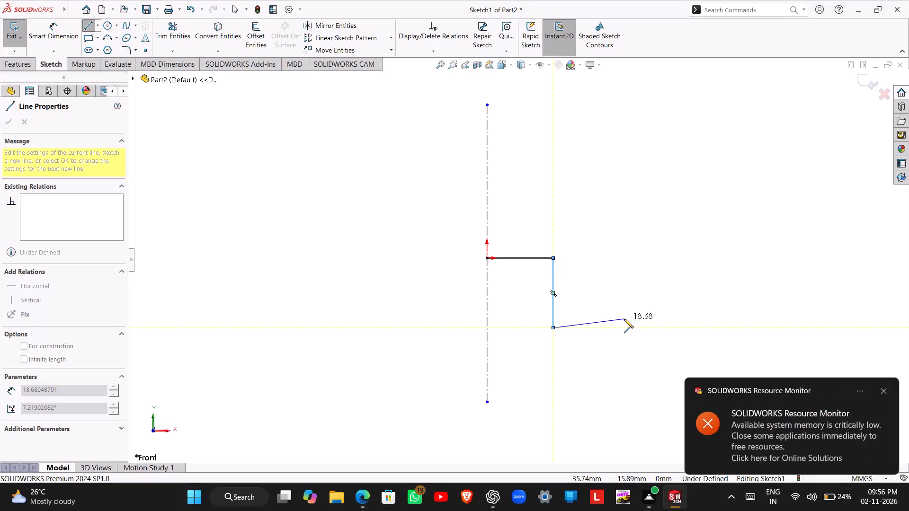
{"action": "left_click", "coordinate": [664, 327]}
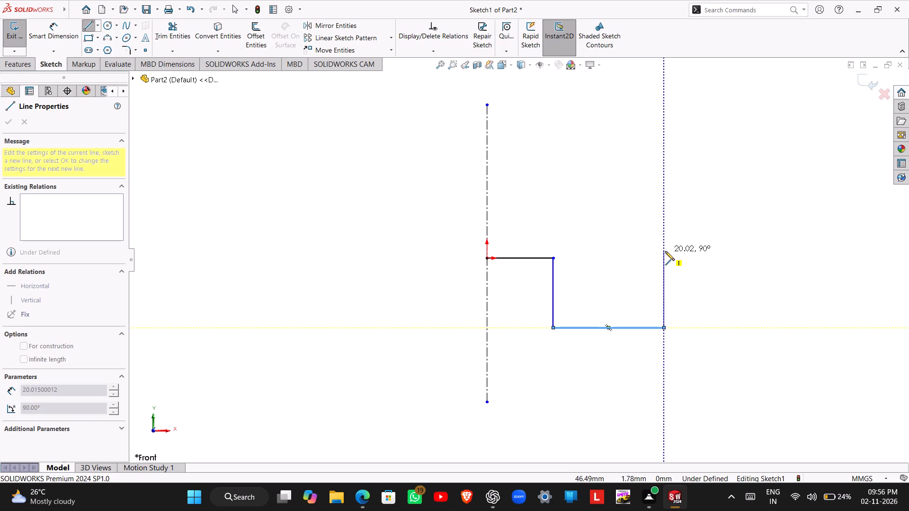
{"action": "left_click_drag", "start_coordinate": [664, 251], "coordinate": [658, 251]}
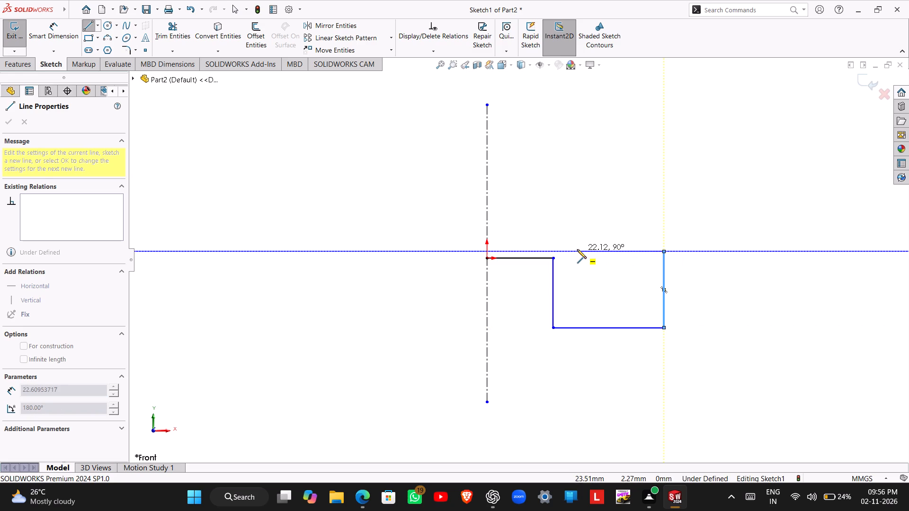
{"action": "left_click", "coordinate": [596, 250]}
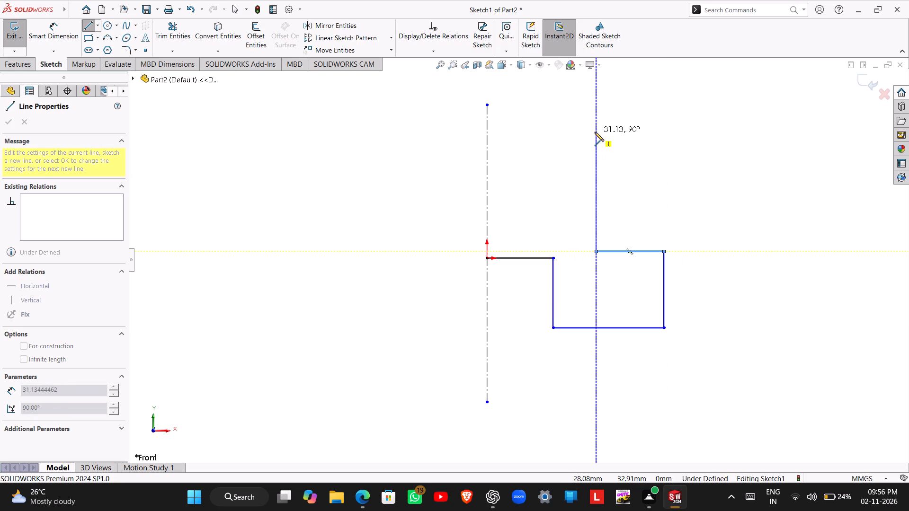
Continue the outline with the right upright, about 39 mm up, 15 mm across its top and 26 mm down, closing horizontally onto the centerline.
{"action": "left_click", "coordinate": [595, 104]}
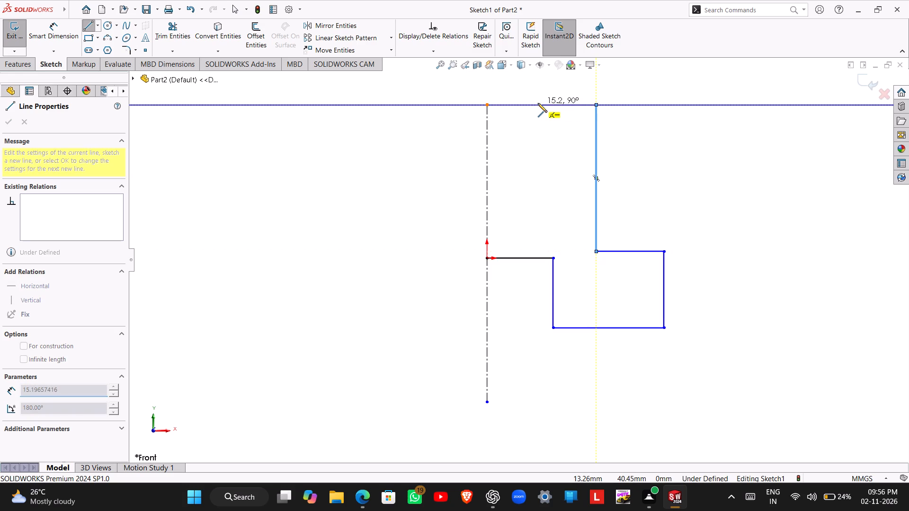
{"action": "left_click", "coordinate": [538, 103]}
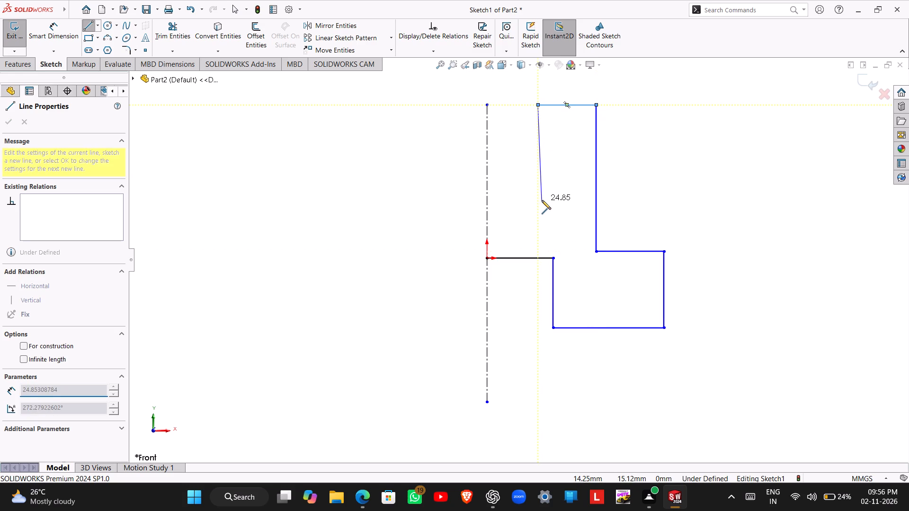
{"action": "left_click", "coordinate": [537, 202]}
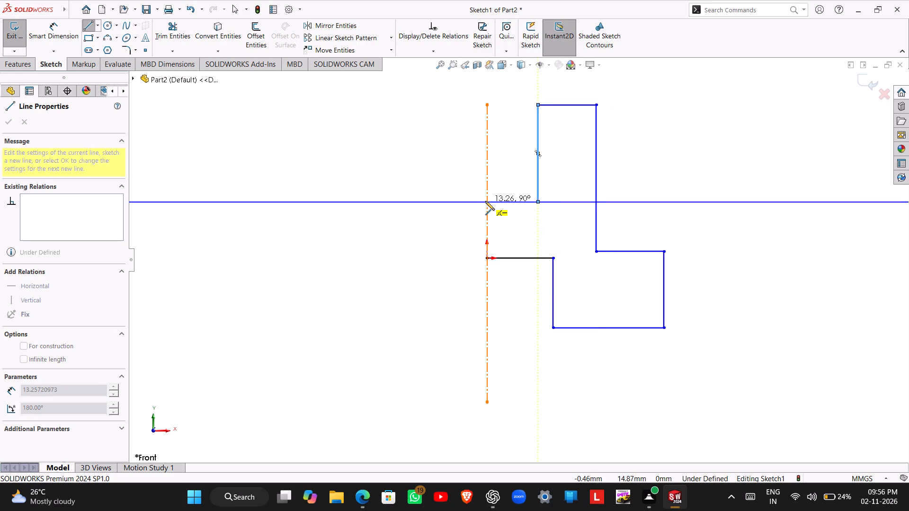
{"action": "left_click", "coordinate": [485, 201]}
{"action": "key", "text": "Escape"}
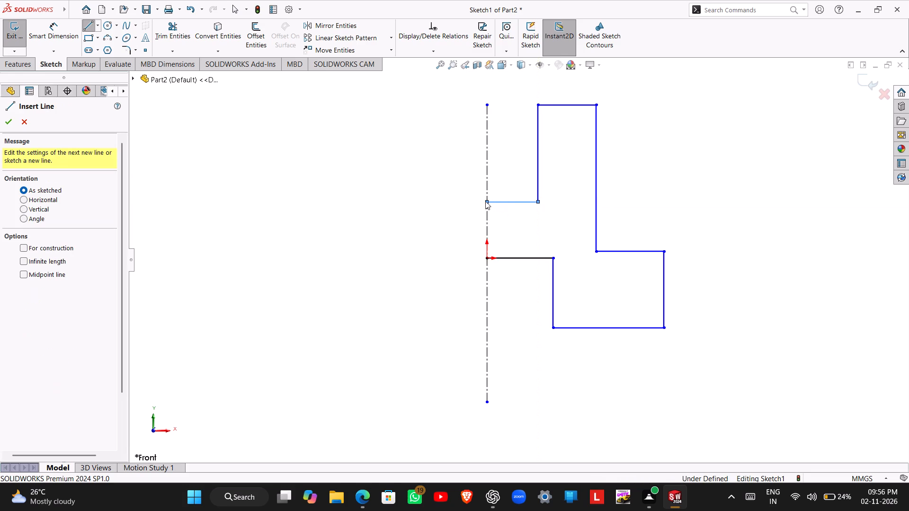
{"action": "left_click", "coordinate": [491, 282]}
Dimension the lower notch's half-width, the horizontal line from the origin, as 17.5 mm.
{"action": "right_click_drag", "start_coordinate": [589, 379], "coordinate": [594, 356]}
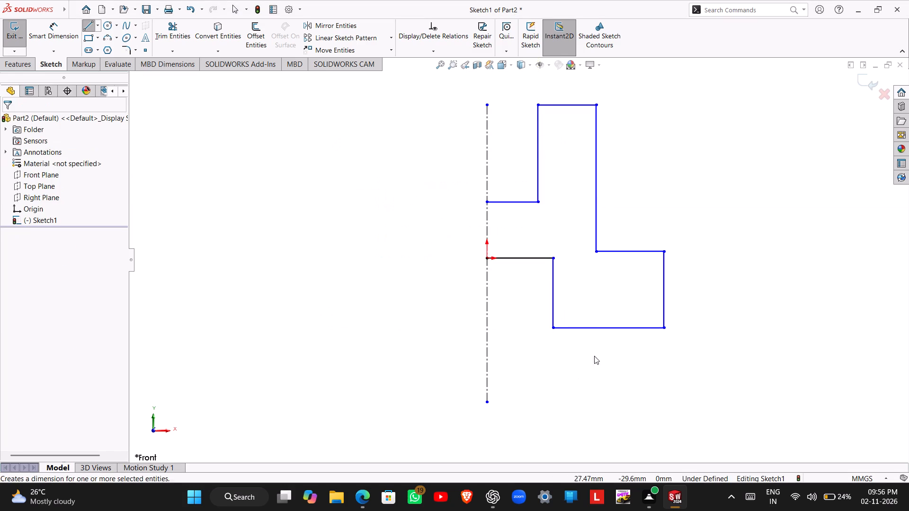
{"action": "right_click_drag", "start_coordinate": [594, 356], "coordinate": [599, 317]}
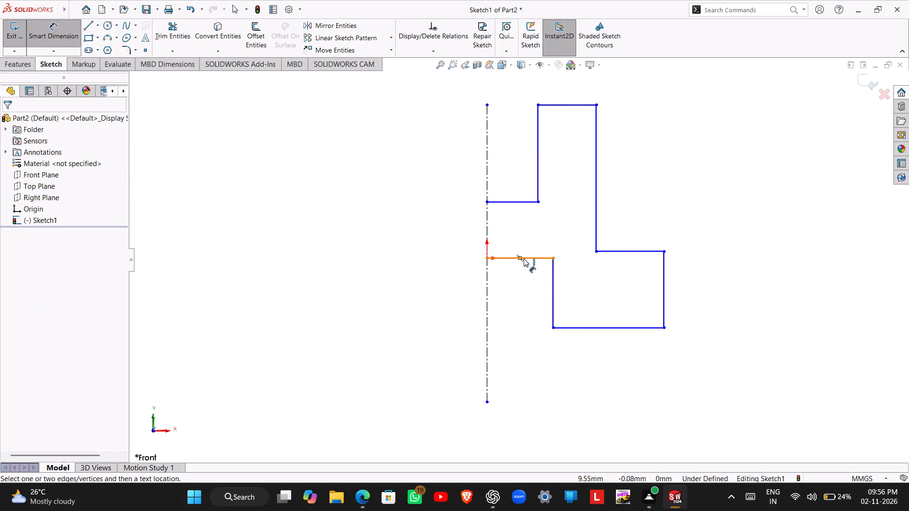
{"action": "left_click", "coordinate": [524, 258]}
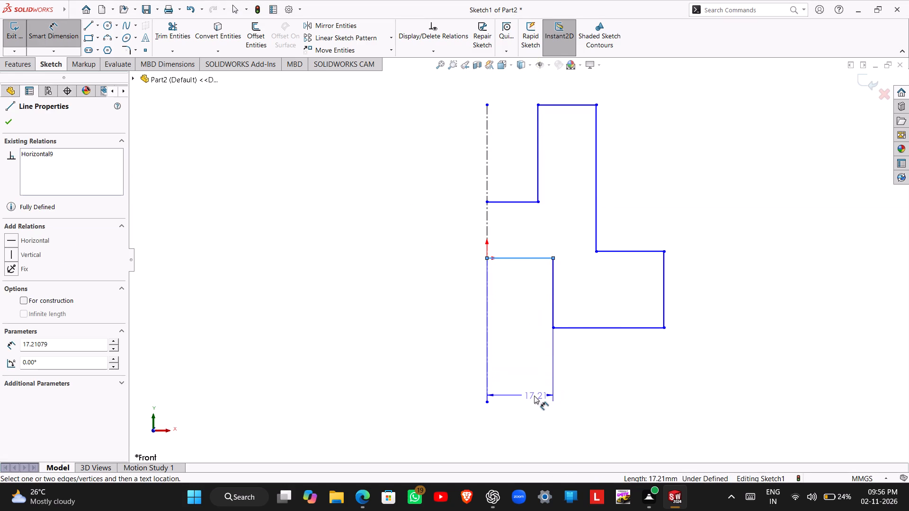
{"action": "left_click", "coordinate": [534, 396]}
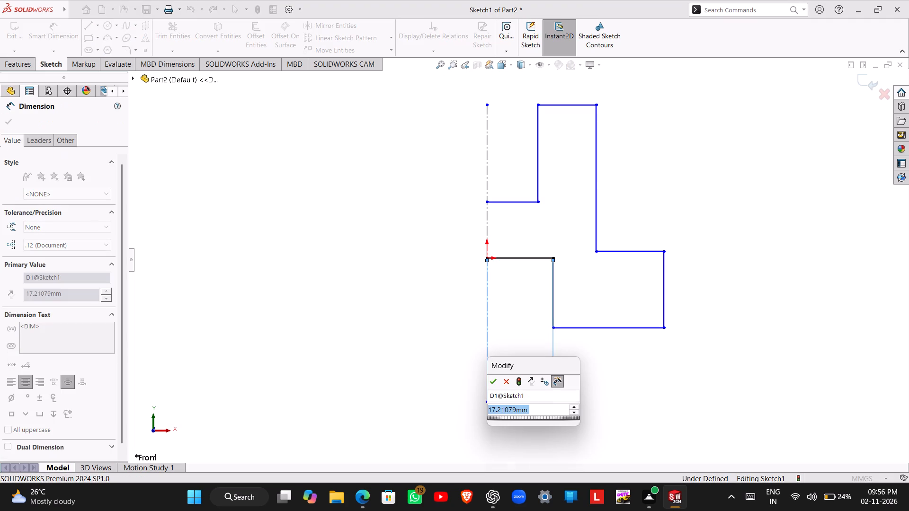
{"action": "type", "text": "170"}
{"action": "key", "text": "BackSpace"}
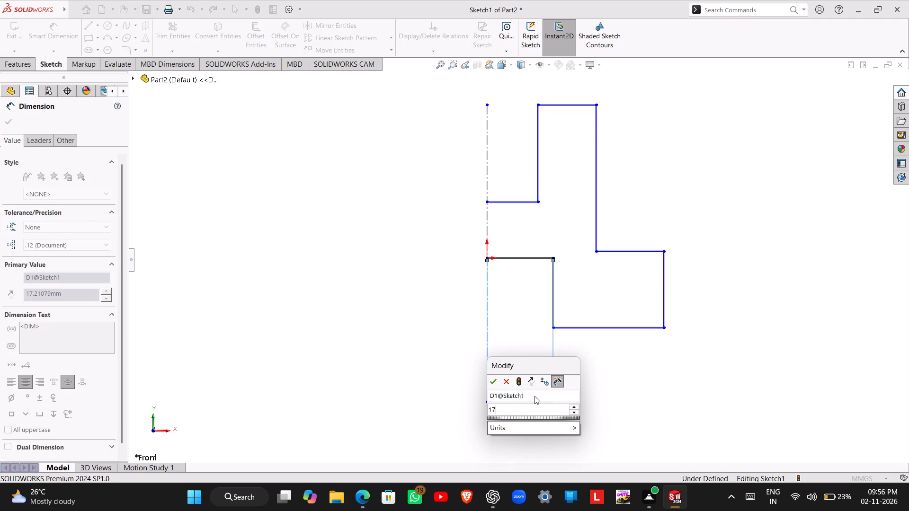
{"action": "type", "text": ".5"}
{"action": "key", "text": "Return"}
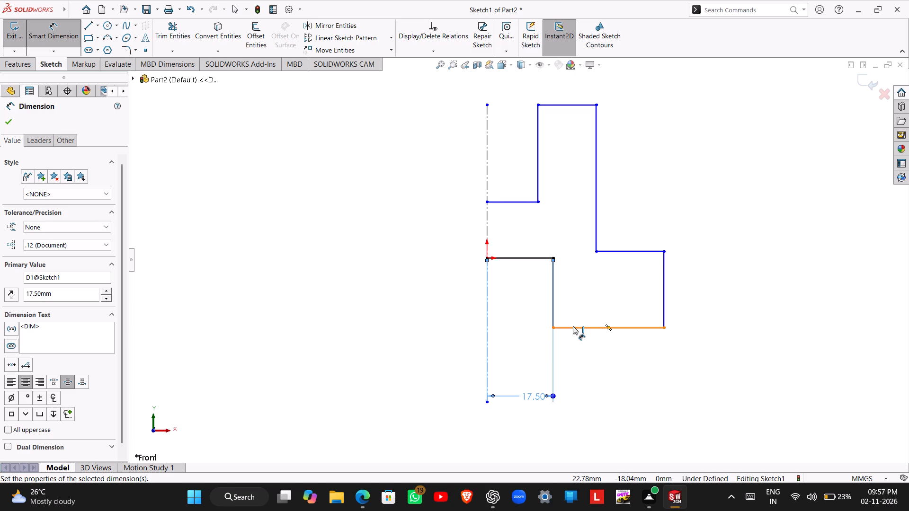
Add a doubled-width dimension of 12 mm from the foot's outer bottom corner about the centerline.
{"action": "left_click", "coordinate": [664, 326]}
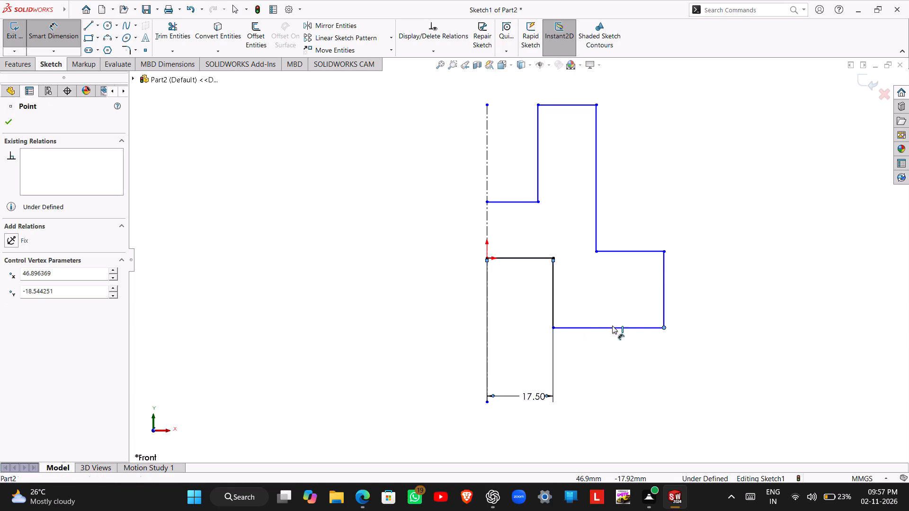
{"action": "left_click", "coordinate": [486, 329]}
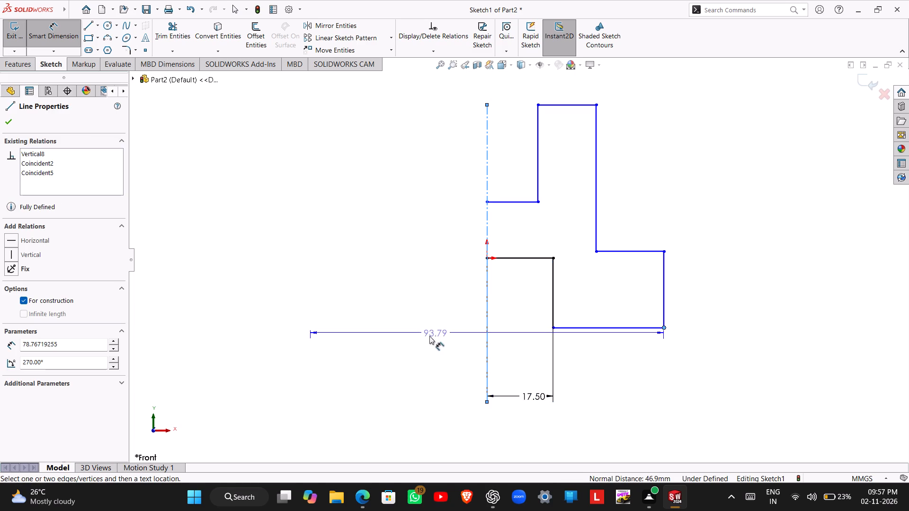
{"action": "left_click", "coordinate": [428, 402]}
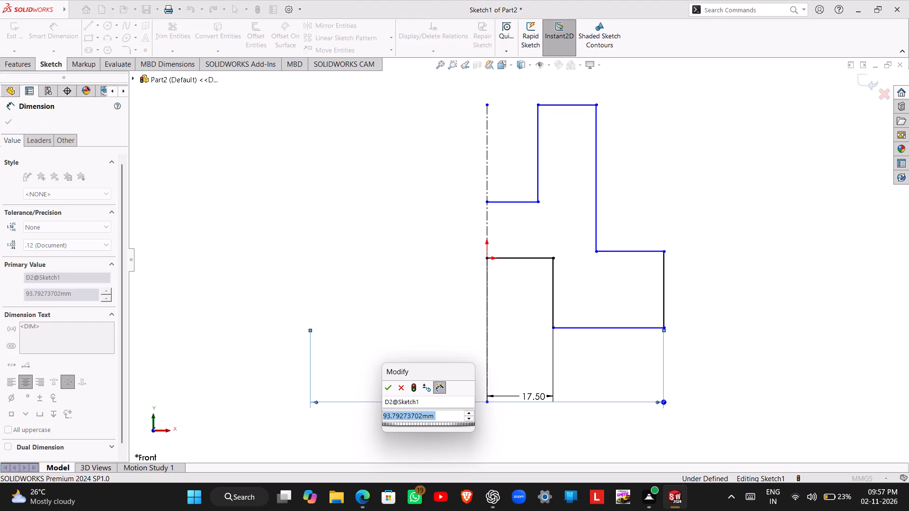
{"action": "type", "text": "12"}
{"action": "key", "text": "Return"}
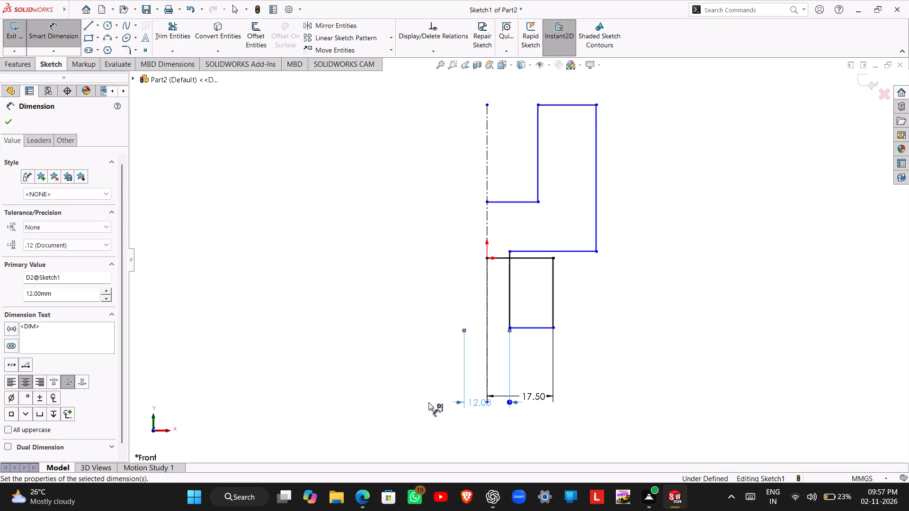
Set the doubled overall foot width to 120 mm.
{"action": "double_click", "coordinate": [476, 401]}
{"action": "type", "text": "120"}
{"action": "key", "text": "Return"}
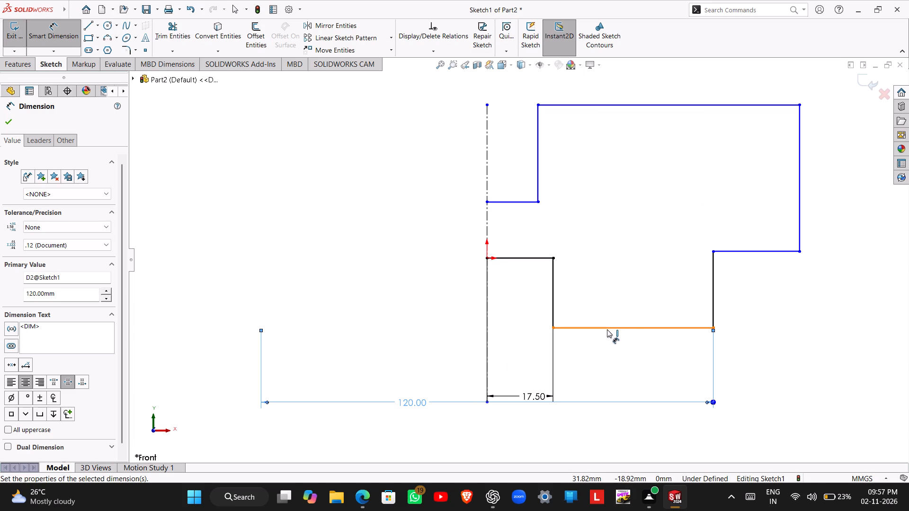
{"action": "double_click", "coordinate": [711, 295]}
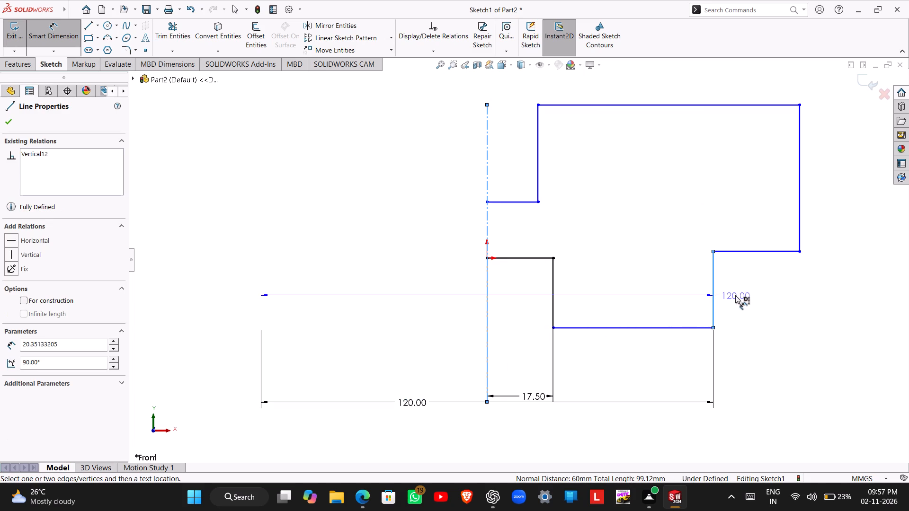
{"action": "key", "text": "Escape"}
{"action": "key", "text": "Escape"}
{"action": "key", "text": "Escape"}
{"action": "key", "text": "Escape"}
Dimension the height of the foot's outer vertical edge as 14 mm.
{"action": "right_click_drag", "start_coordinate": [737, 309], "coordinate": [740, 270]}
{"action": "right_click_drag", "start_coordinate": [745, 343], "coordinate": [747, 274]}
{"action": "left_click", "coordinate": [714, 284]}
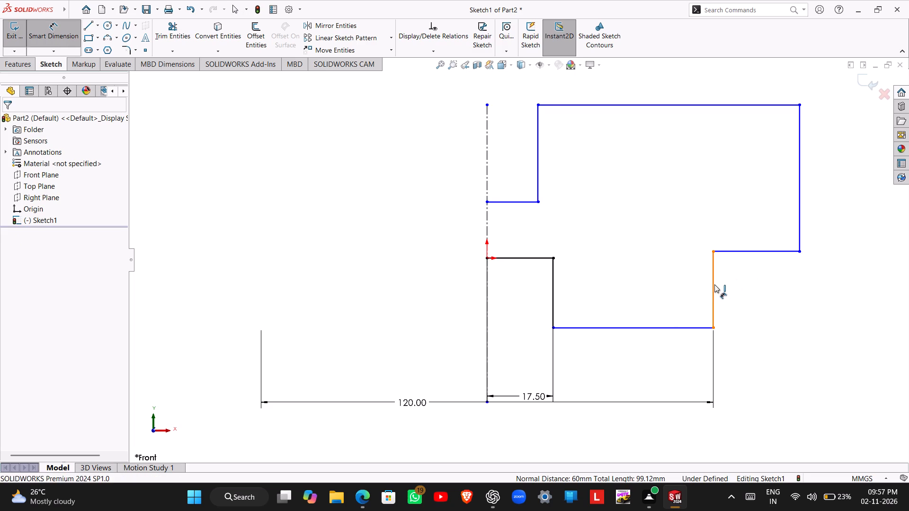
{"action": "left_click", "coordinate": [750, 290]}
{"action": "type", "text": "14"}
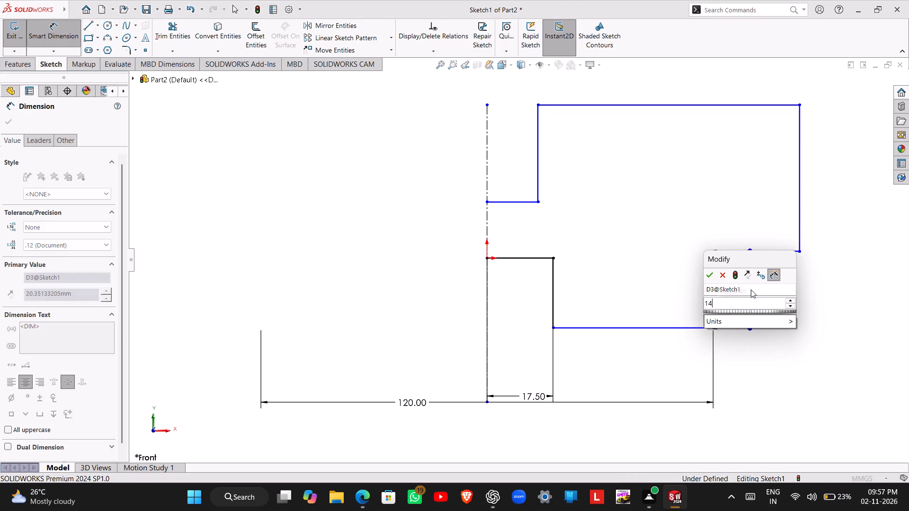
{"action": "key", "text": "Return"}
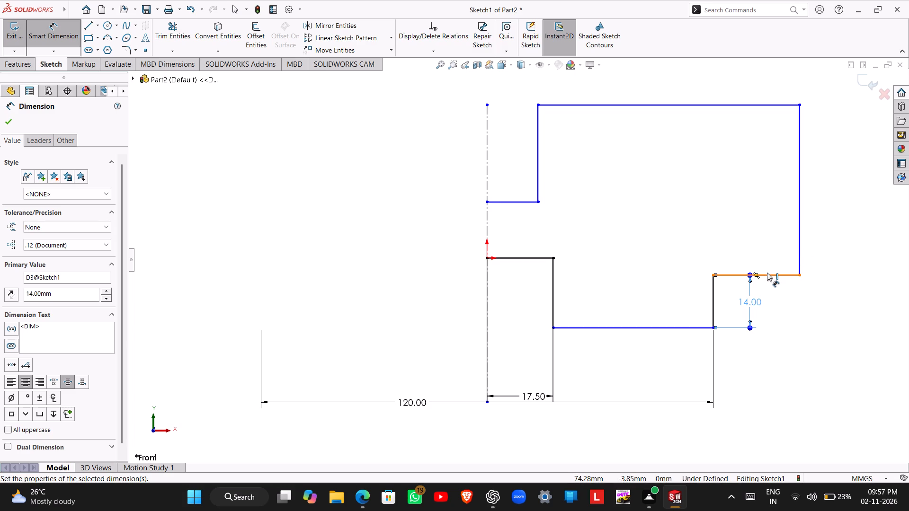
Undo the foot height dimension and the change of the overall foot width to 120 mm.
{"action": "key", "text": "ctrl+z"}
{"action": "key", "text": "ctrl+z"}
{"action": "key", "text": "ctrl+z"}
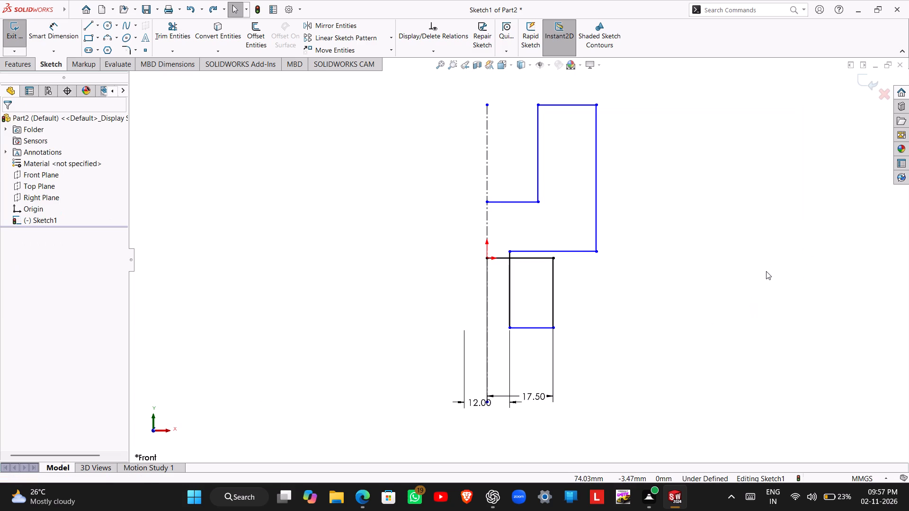
Undo the 12 mm value and set the doubled overall width across the feet to 120 mm.
{"action": "key", "text": "ctrl+z"}
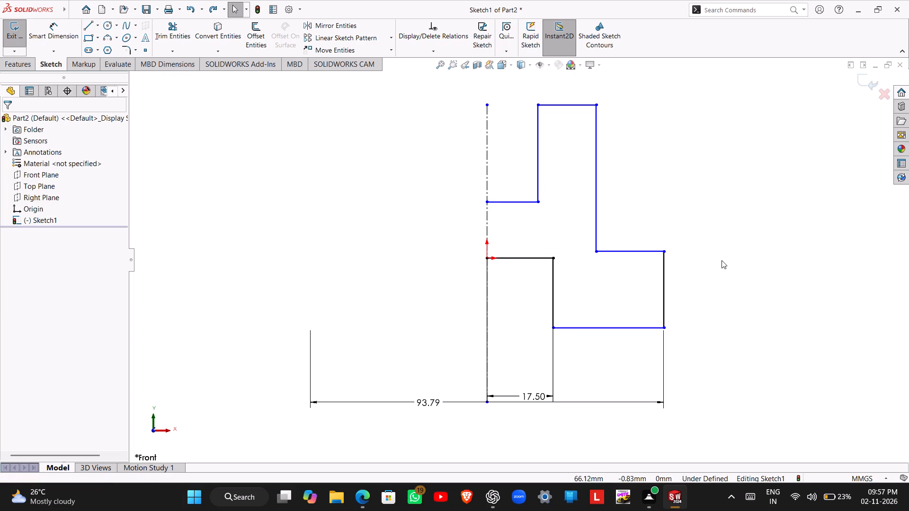
{"action": "double_click", "coordinate": [428, 403]}
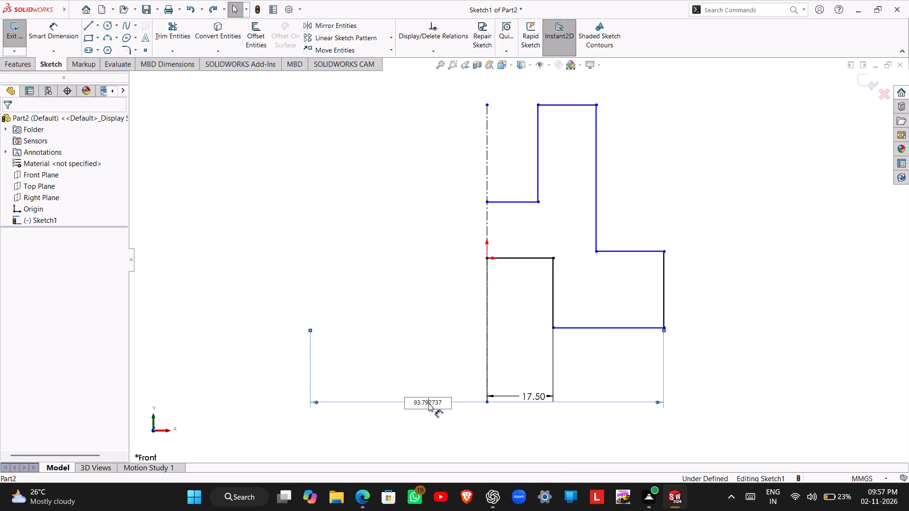
{"action": "left_click_drag", "start_coordinate": [440, 401], "coordinate": [413, 402]}
{"action": "left_click_drag", "start_coordinate": [413, 402], "coordinate": [412, 402]}
{"action": "key", "text": "1"}
{"action": "key", "text": "2"}
{"action": "key", "text": "Right"}
{"action": "key", "text": "BackSpace"}
{"action": "key", "text": "0"}
{"action": "key", "text": "Return"}
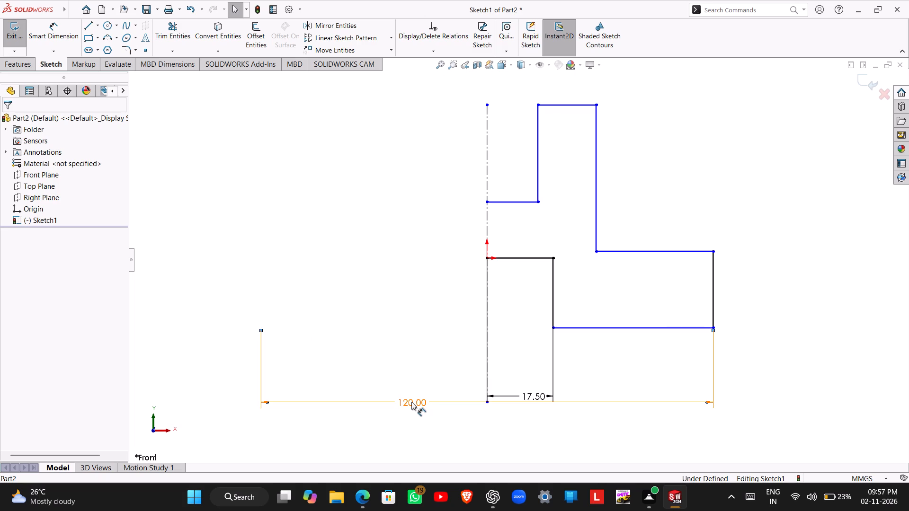
Dimension the height of the foot's outer vertical edge as 14 mm.
{"action": "right_click_drag", "start_coordinate": [782, 337], "coordinate": [782, 304]}
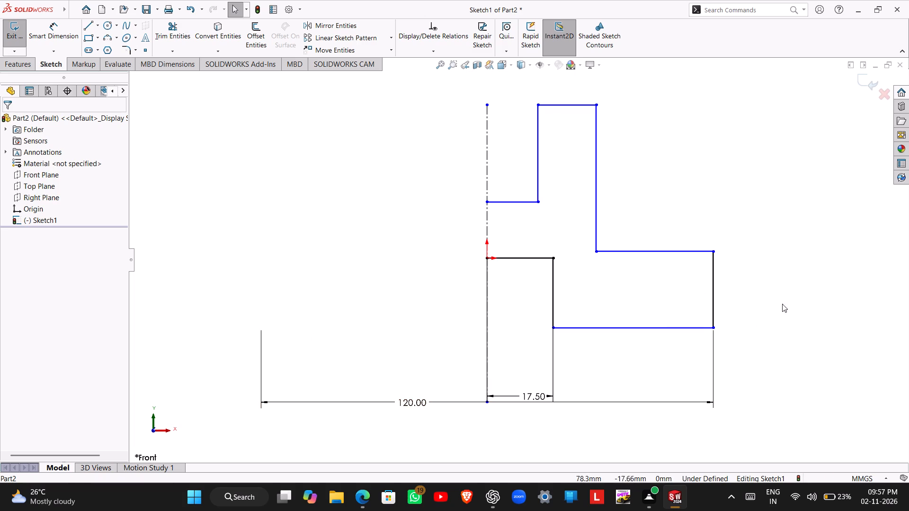
{"action": "right_click_drag", "start_coordinate": [782, 304], "coordinate": [776, 270]}
{"action": "left_click", "coordinate": [712, 289]}
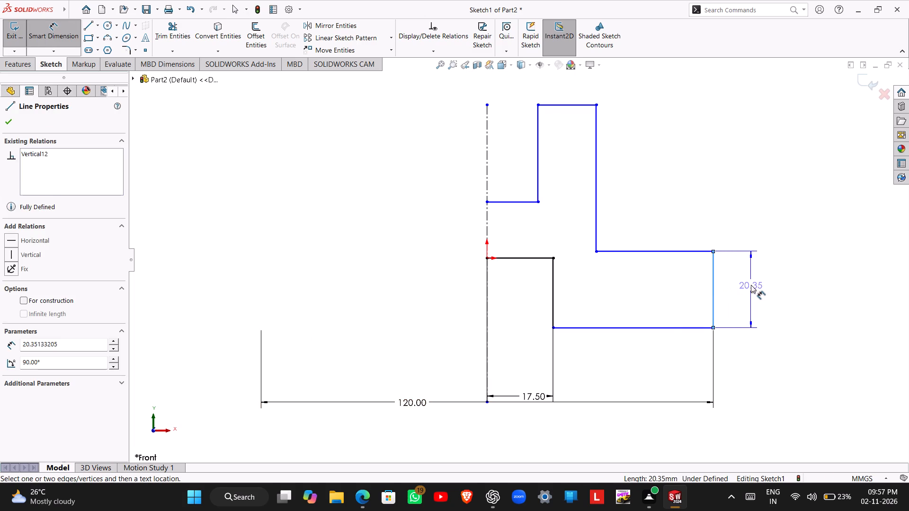
{"action": "left_click", "coordinate": [751, 285]}
{"action": "type", "text": "14"}
{"action": "key", "text": "Return"}
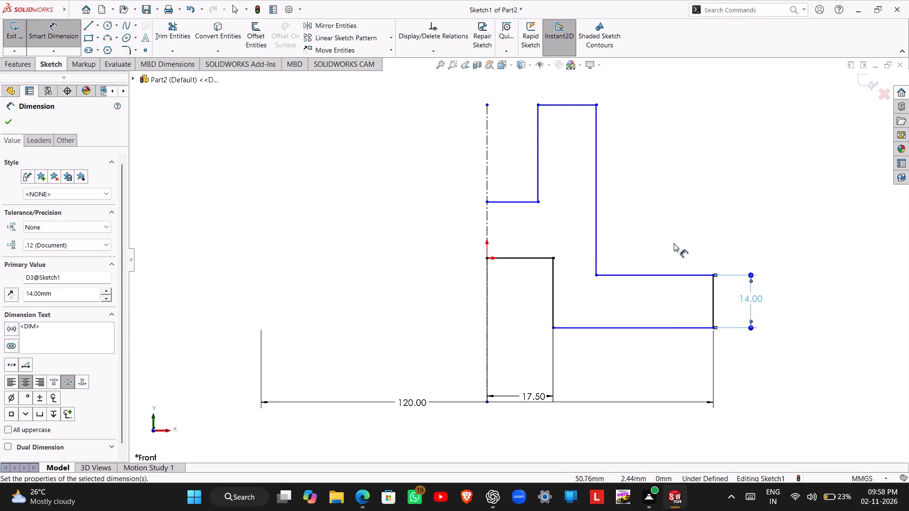
Dimension the overall vertical height from the upright's top outer corner to the foot's bottom outer corner as 60 mm.
{"action": "left_click", "coordinate": [596, 104]}
{"action": "left_click", "coordinate": [712, 327]}
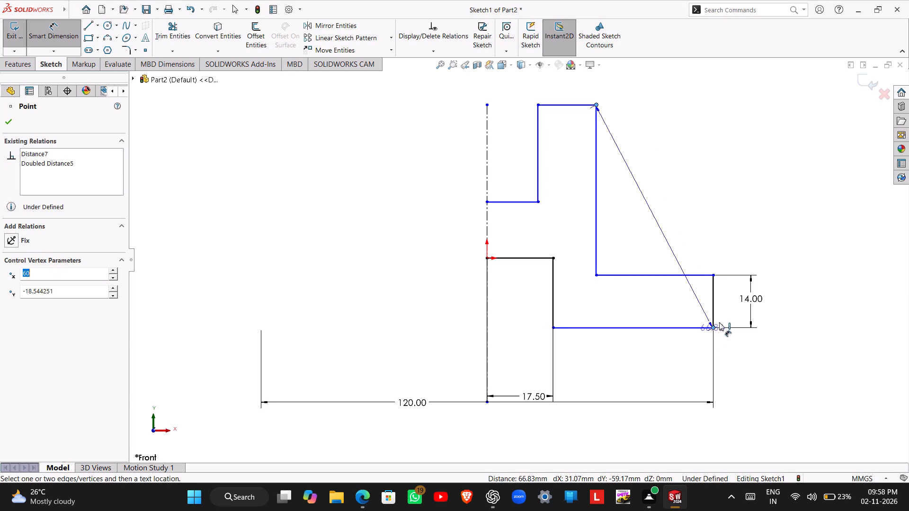
{"action": "left_click", "coordinate": [778, 234]}
{"action": "type", "text": "60"}
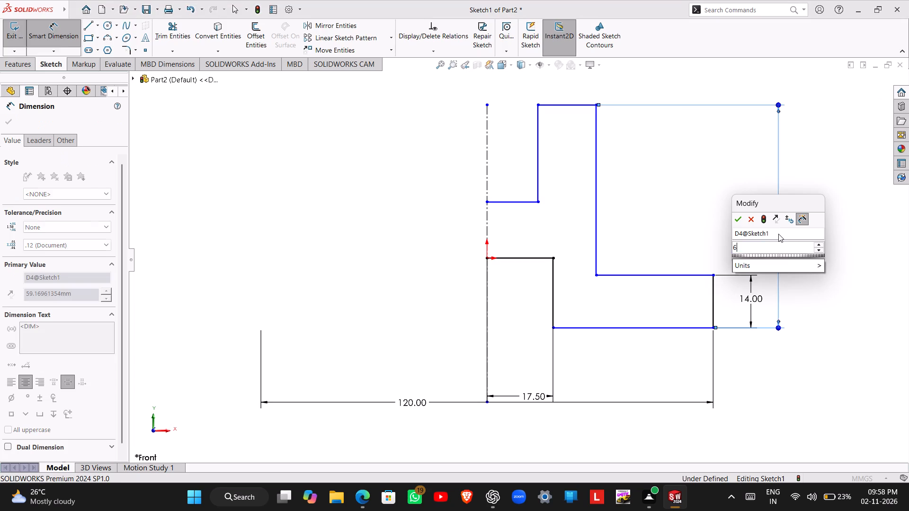
{"action": "key", "text": "Return"}
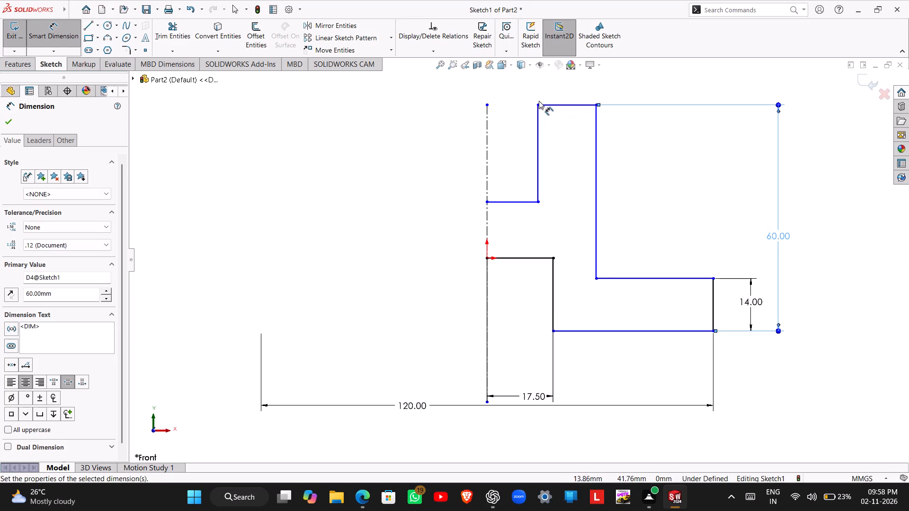
Add a doubled-width dimension of 60 mm from the upright's top outer corner about the centerline.
{"action": "left_click", "coordinate": [596, 104]}
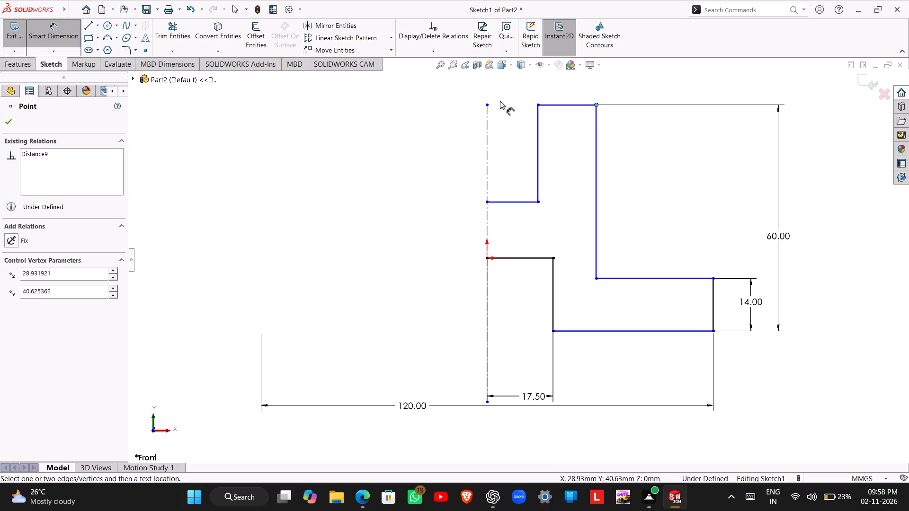
{"action": "left_click", "coordinate": [487, 121]}
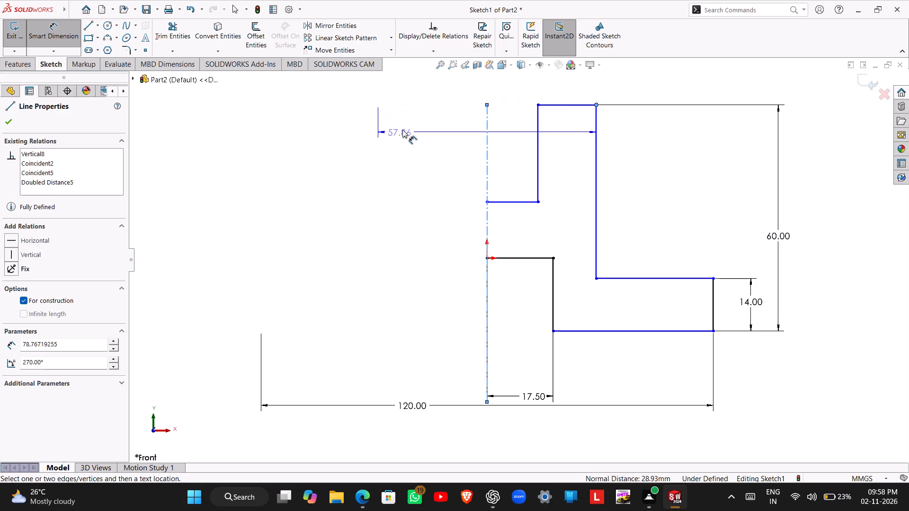
{"action": "left_click", "coordinate": [413, 124]}
{"action": "type", "text": "60"}
{"action": "key", "text": "Return"}
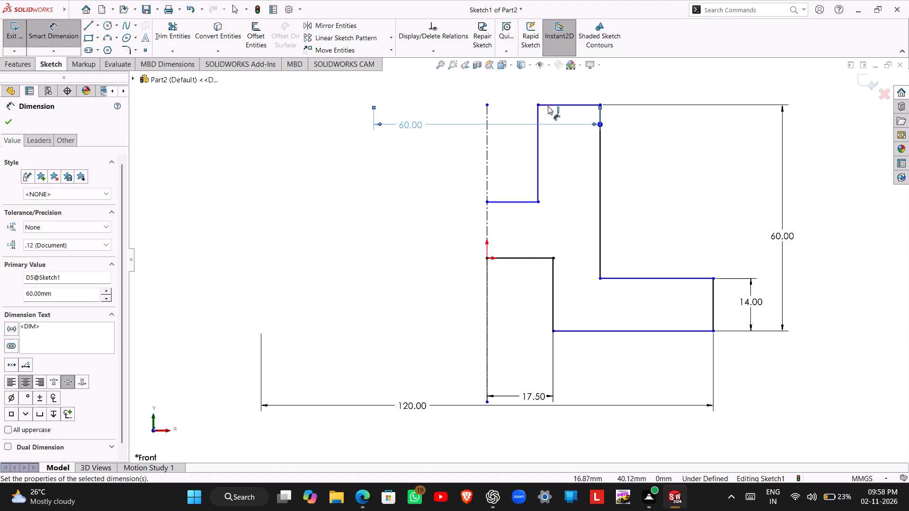
Add a doubled-width dimension of 25 mm from the upright's top inner corner about the centerline.
{"action": "left_click", "coordinate": [539, 104]}
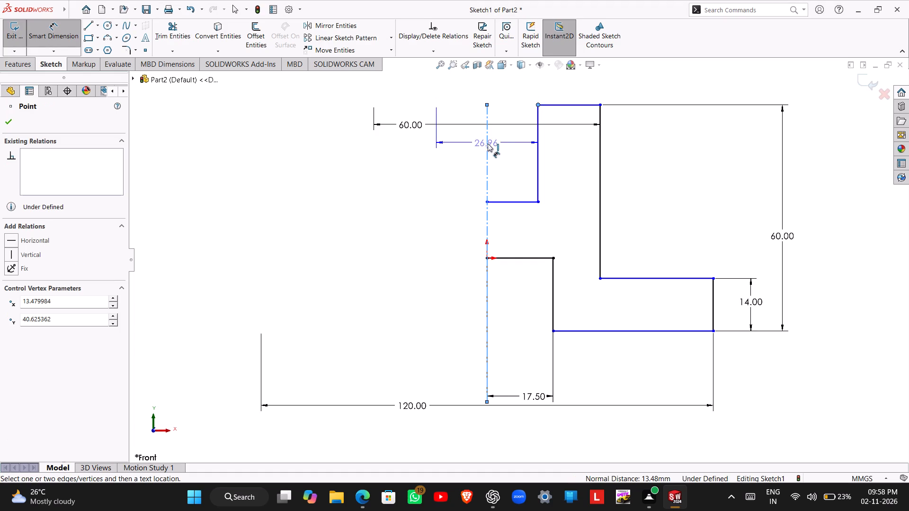
{"action": "left_click", "coordinate": [487, 143]}
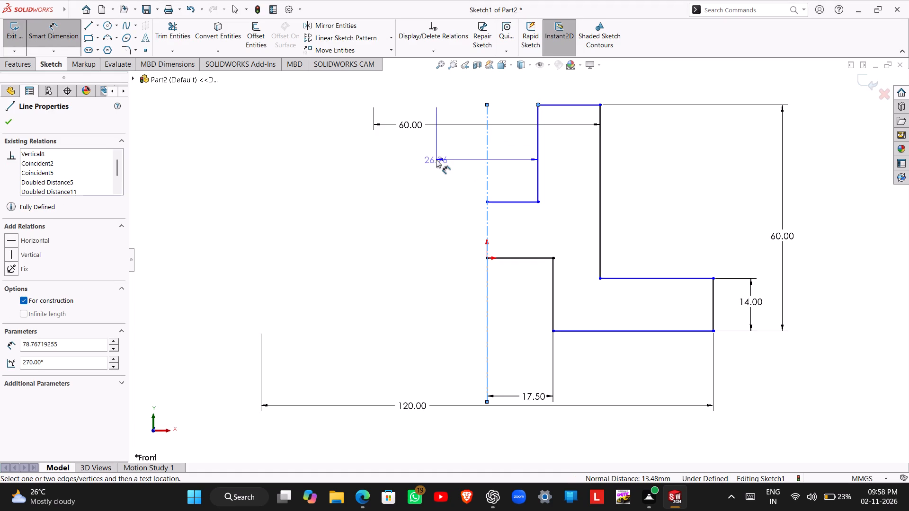
{"action": "left_click", "coordinate": [398, 159]}
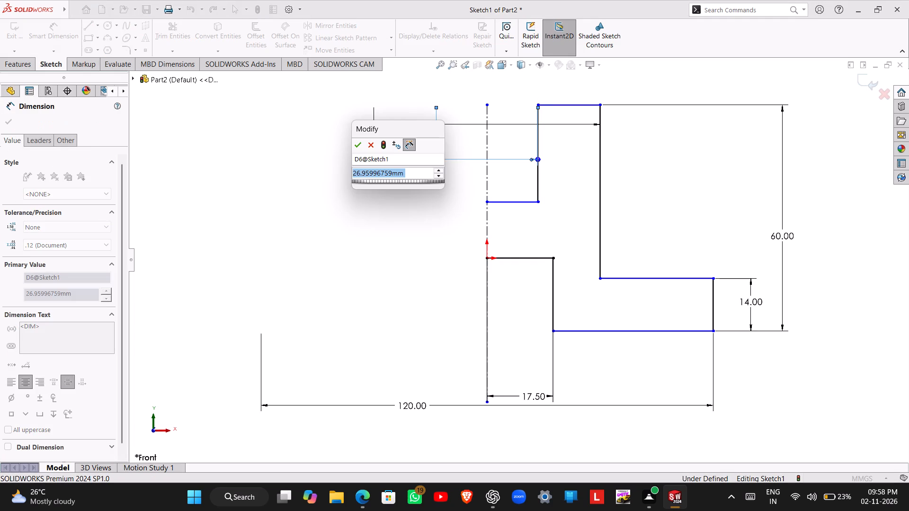
{"action": "type", "text": "25"}
{"action": "key", "text": "Return"}
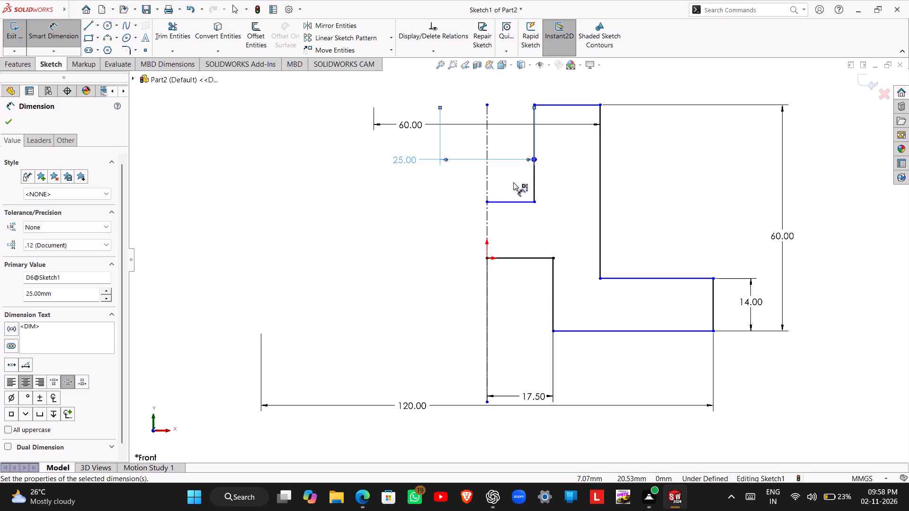
Dimension the crossbar thickness between its upper and lower horizontal lines as 14 mm.
{"action": "left_click", "coordinate": [508, 200]}
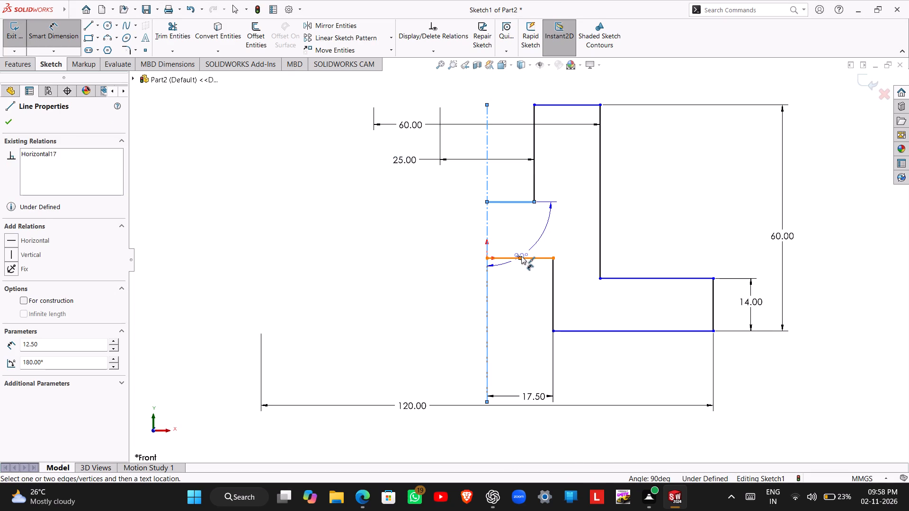
{"action": "left_click", "coordinate": [521, 256]}
{"action": "left_click", "coordinate": [527, 228]}
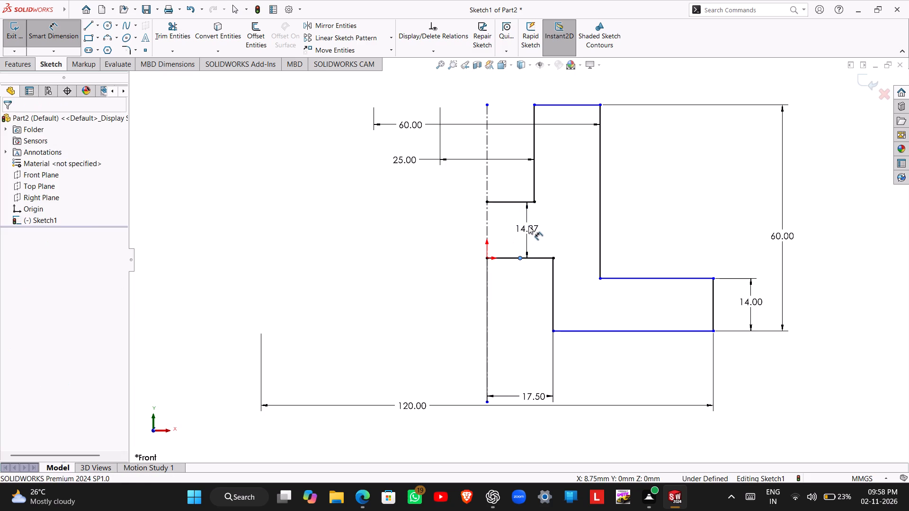
{"action": "type", "text": "14"}
{"action": "key", "text": "Return"}
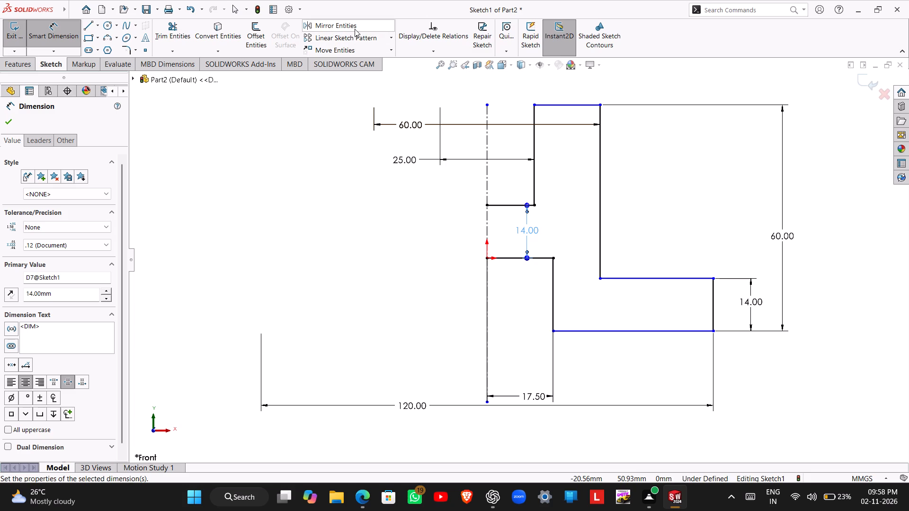
Mirror all nine lines of the half profile about the vertical centerline, keeping the originals.
{"action": "left_click", "coordinate": [382, 25]}
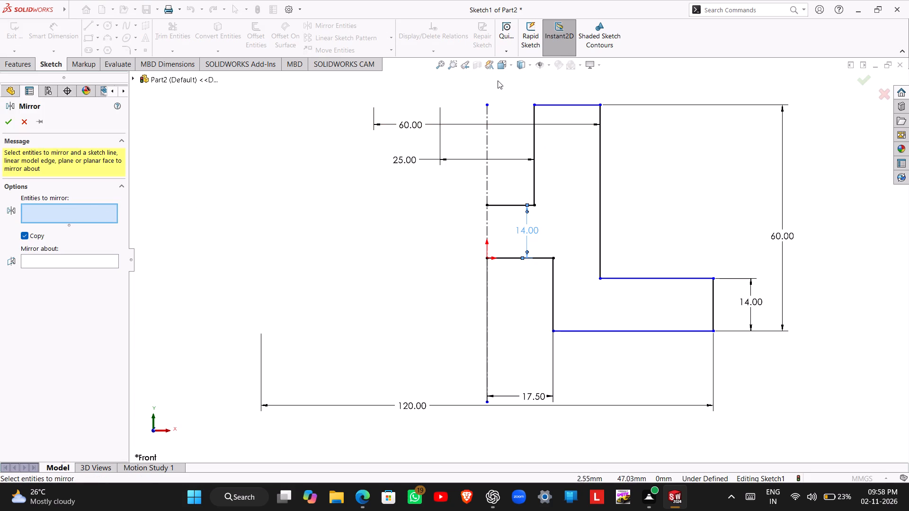
{"action": "left_click_drag", "start_coordinate": [499, 80], "coordinate": [749, 370]}
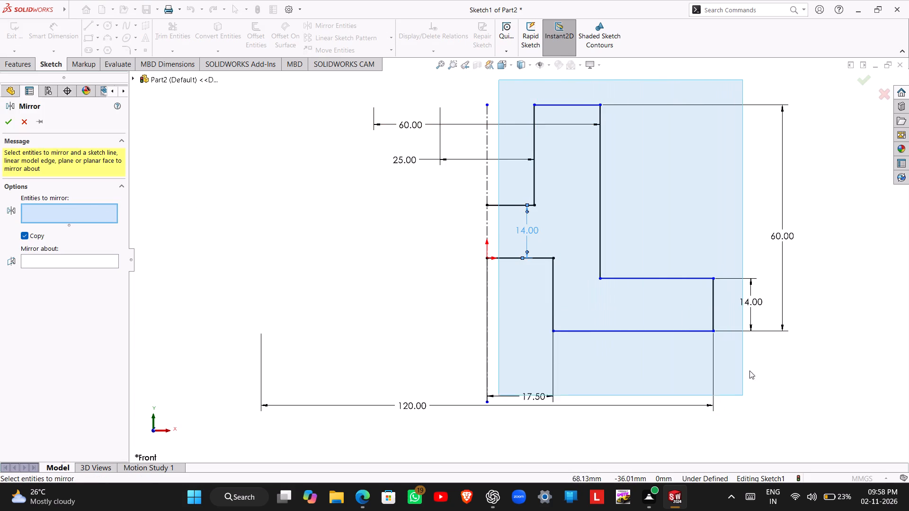
{"action": "left_click_drag", "start_coordinate": [749, 370], "coordinate": [750, 352]}
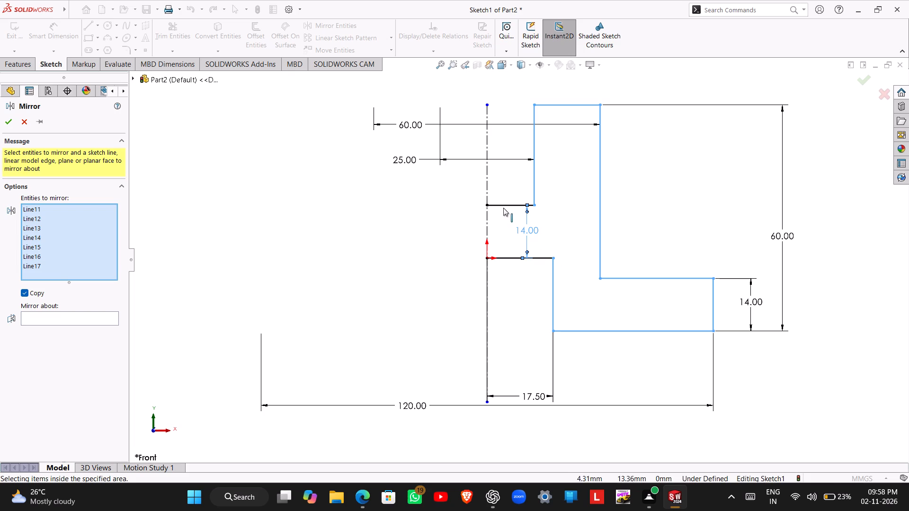
{"action": "left_click", "coordinate": [502, 204]}
{"action": "left_click", "coordinate": [526, 259]}
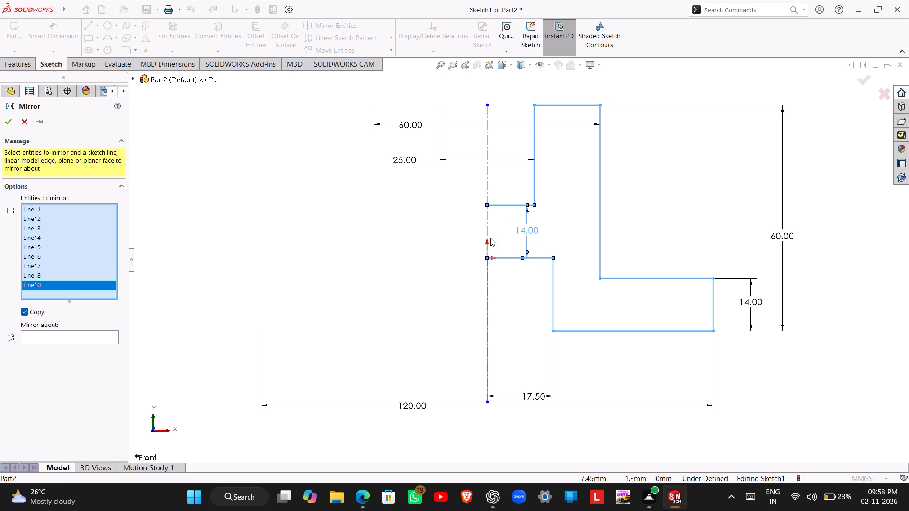
{"action": "left_click", "coordinate": [51, 336]}
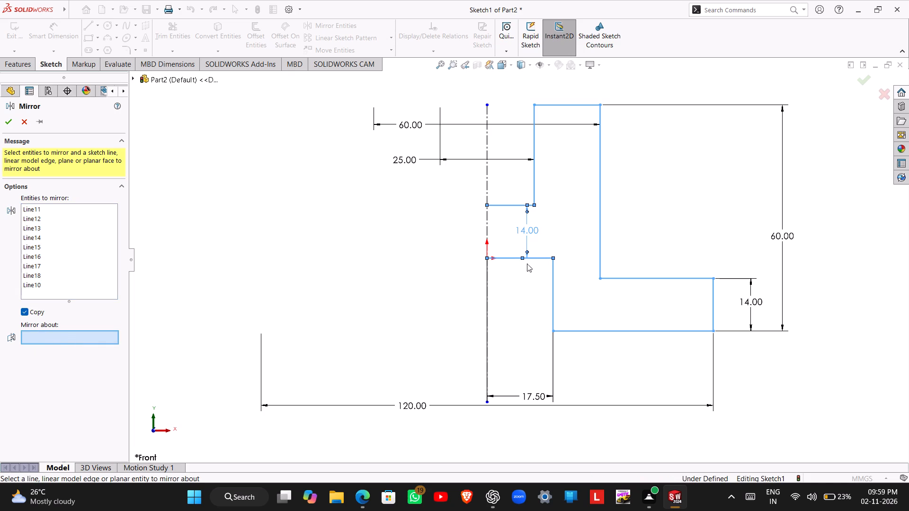
{"action": "left_click", "coordinate": [488, 225]}
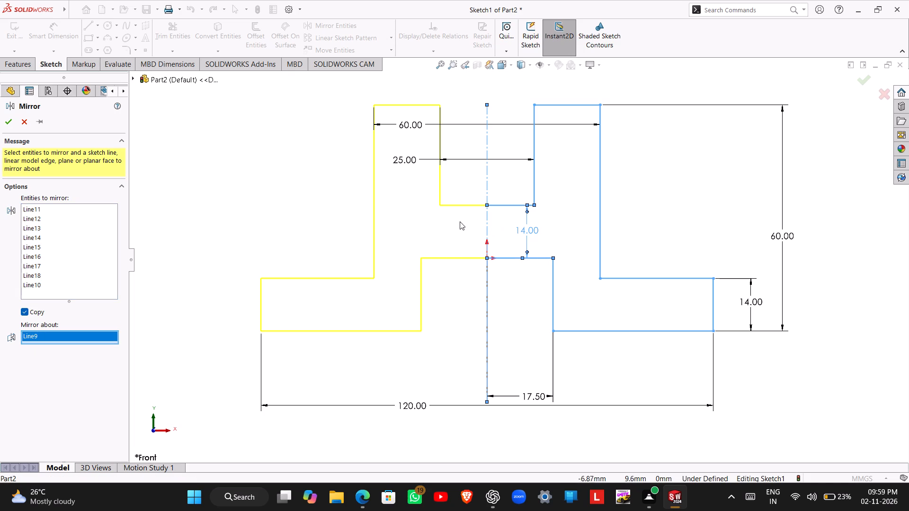
{"action": "left_click", "coordinate": [12, 121]}
Exit the sketch and extrude the bracket profile as a blind boss to a depth of 35 mm.
{"action": "scroll", "coordinate": [525, 245], "scroll_direction": "up", "scroll_amount": 1}
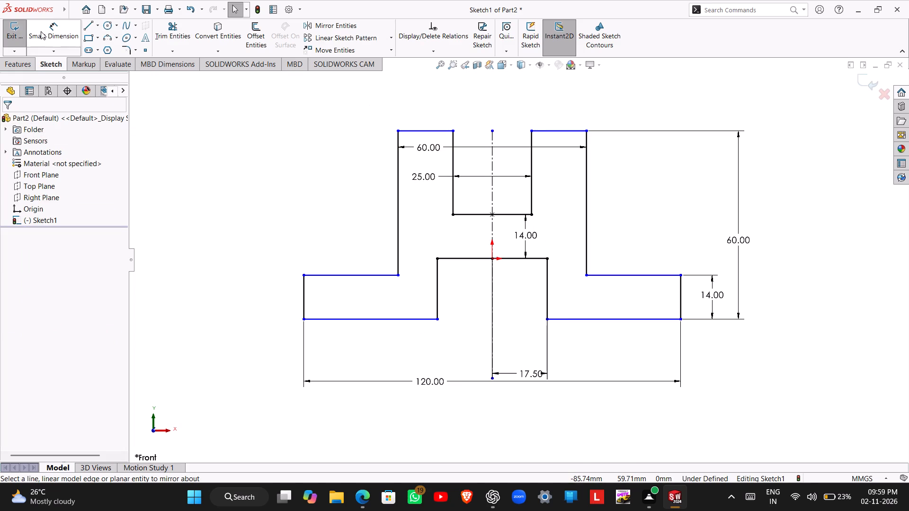
{"action": "left_click", "coordinate": [8, 32]}
{"action": "left_click", "coordinate": [20, 62]}
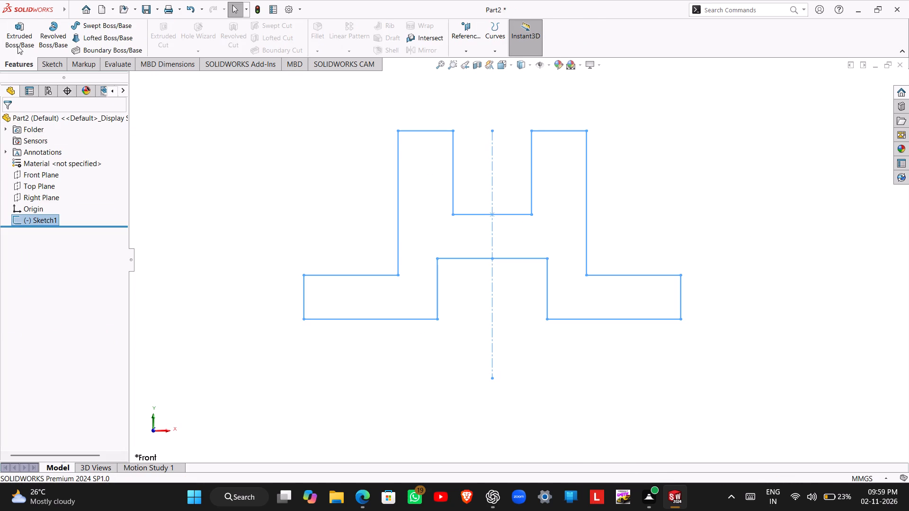
{"action": "left_click", "coordinate": [18, 39]}
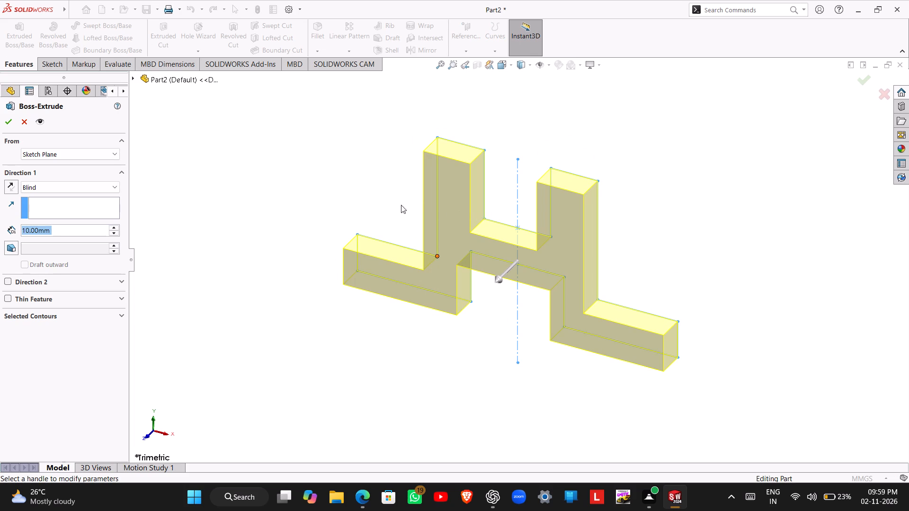
{"action": "type", "text": "35"}
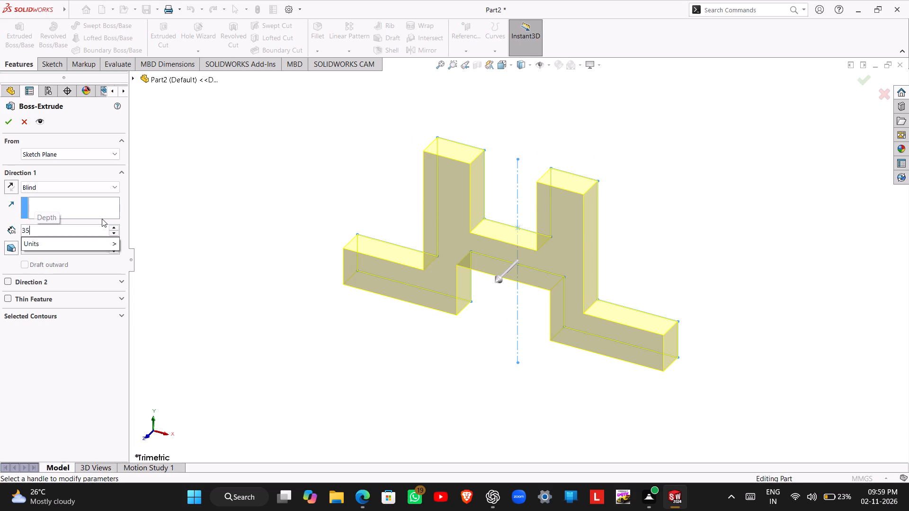
{"action": "key", "text": "Return"}
{"action": "key", "text": "Return"}
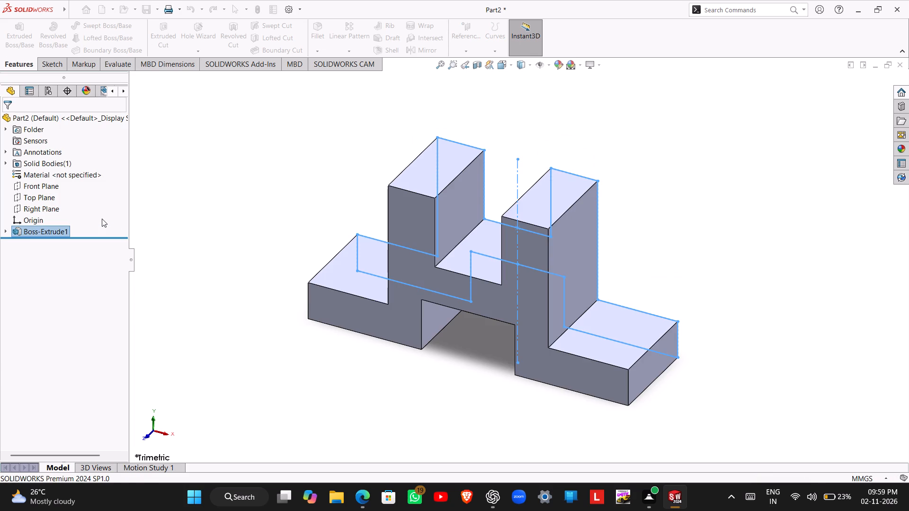
{"action": "left_click", "coordinate": [296, 375]}
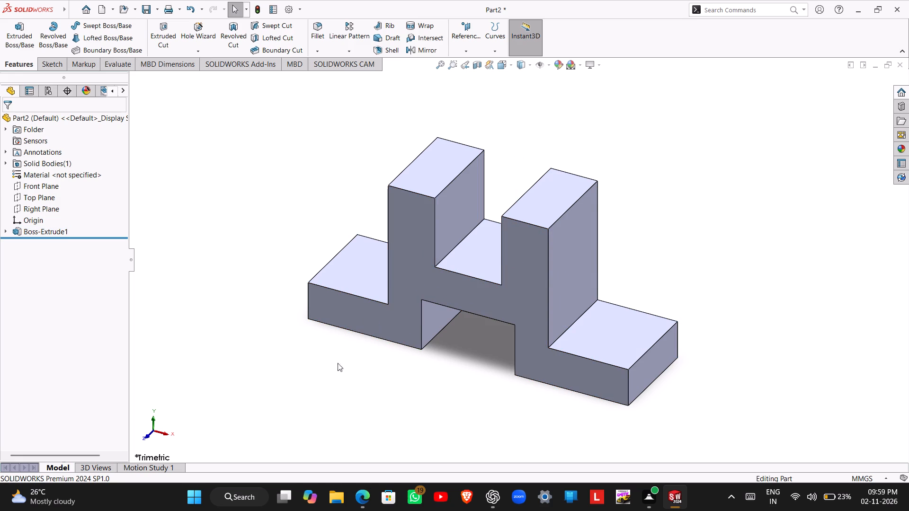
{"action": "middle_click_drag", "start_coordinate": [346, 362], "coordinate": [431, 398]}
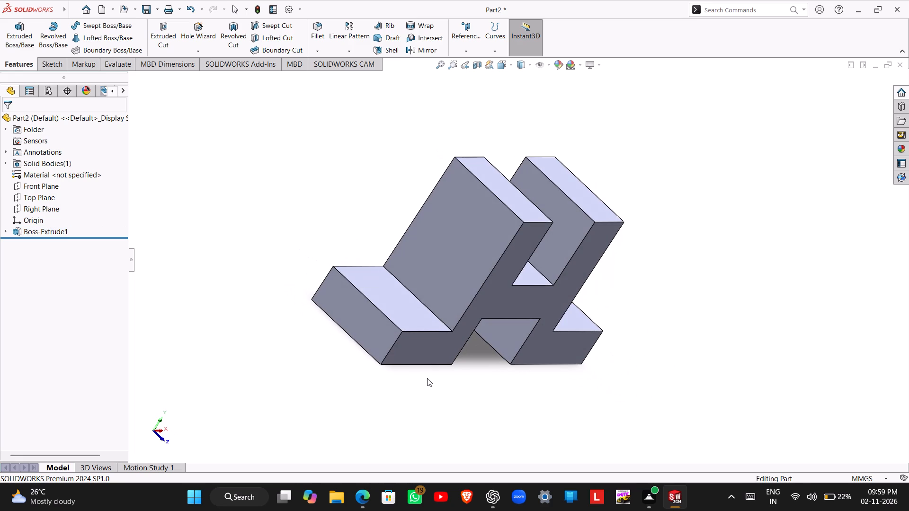
Sketch a circle of about 5.6 mm radius on the left upright's outer side face, centred across its width near the top.
{"action": "middle_click_drag", "start_coordinate": [287, 360], "coordinate": [352, 396]}
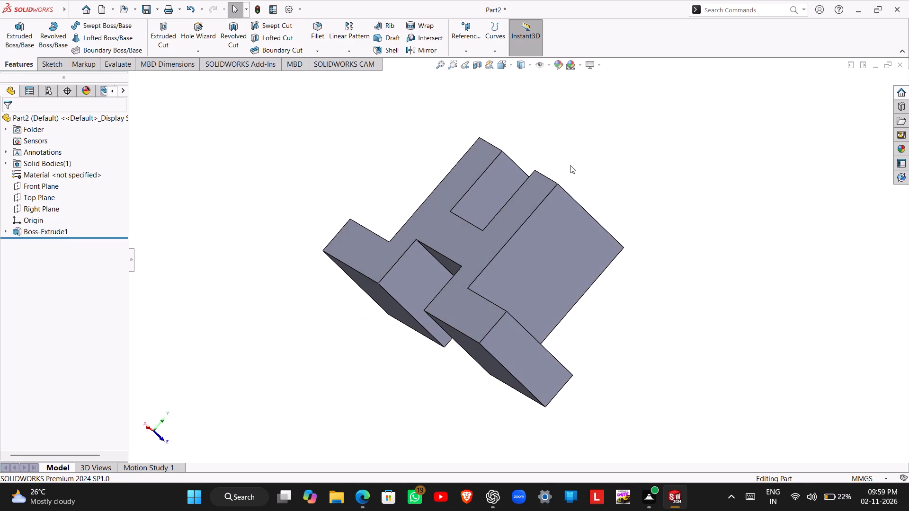
{"action": "left_click", "coordinate": [545, 246]}
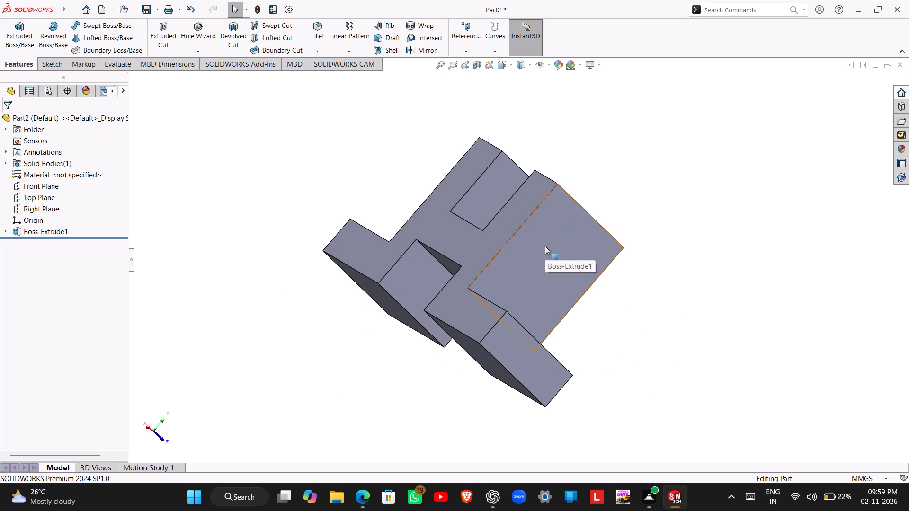
{"action": "left_click", "coordinate": [590, 216]}
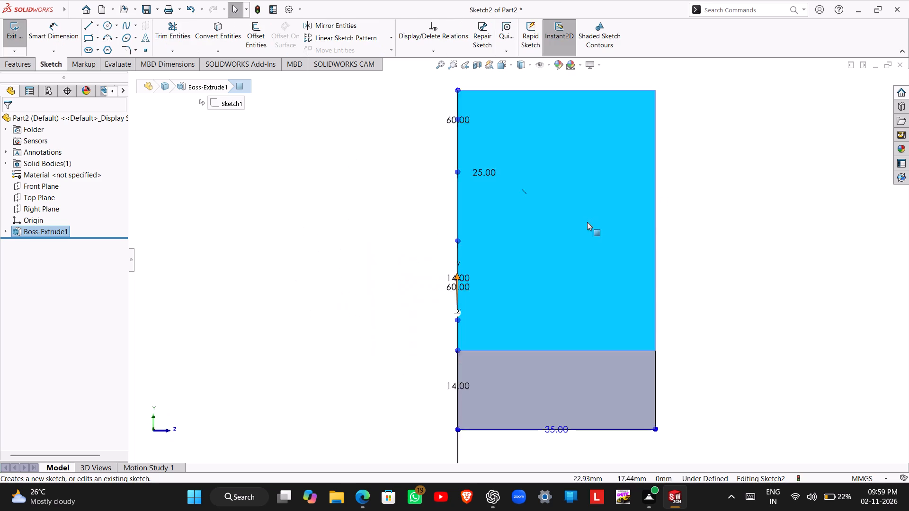
{"action": "scroll", "coordinate": [579, 165], "scroll_direction": "up", "scroll_amount": 1}
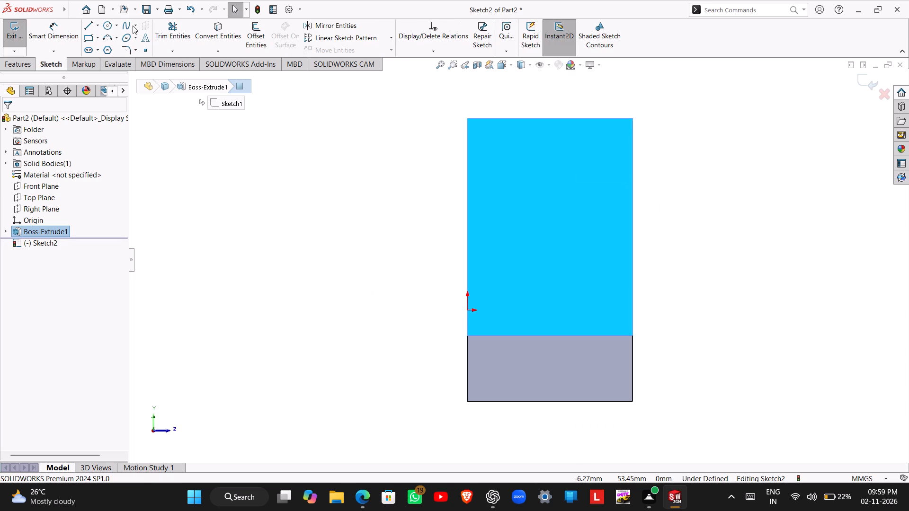
{"action": "left_click", "coordinate": [108, 24]}
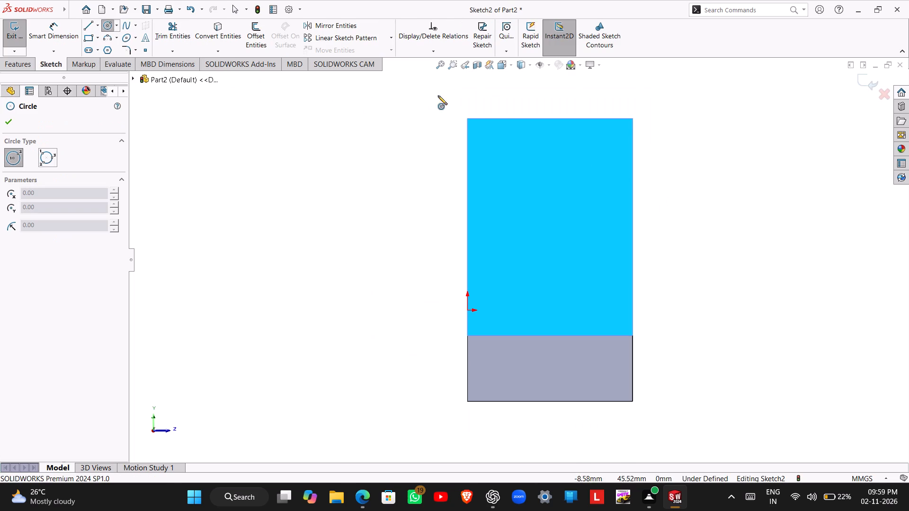
{"action": "left_click", "coordinate": [549, 159]}
{"action": "left_click", "coordinate": [561, 183]}
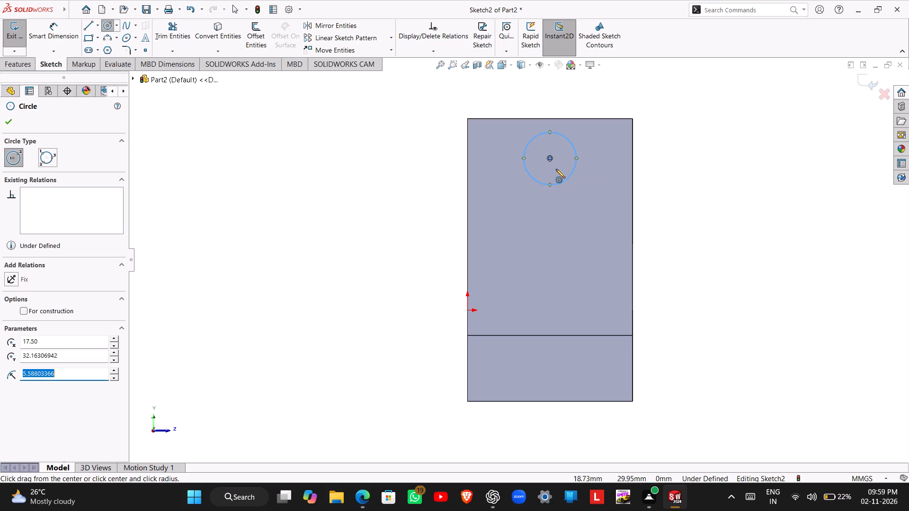
{"action": "key", "text": "Escape"}
Dimension the circle on the upright's face with a diameter of 13 mm.
{"action": "right_click_drag", "start_coordinate": [700, 215], "coordinate": [697, 145]}
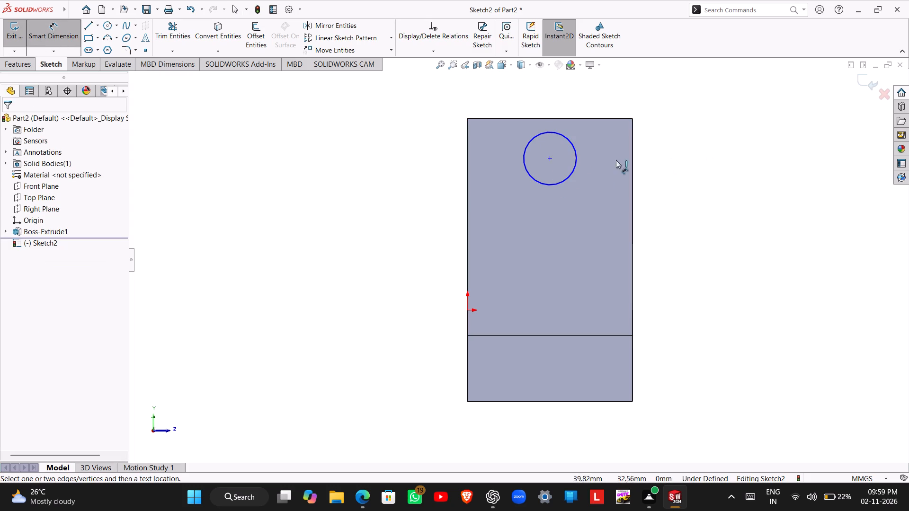
{"action": "left_click", "coordinate": [577, 159]}
{"action": "left_click", "coordinate": [677, 160]}
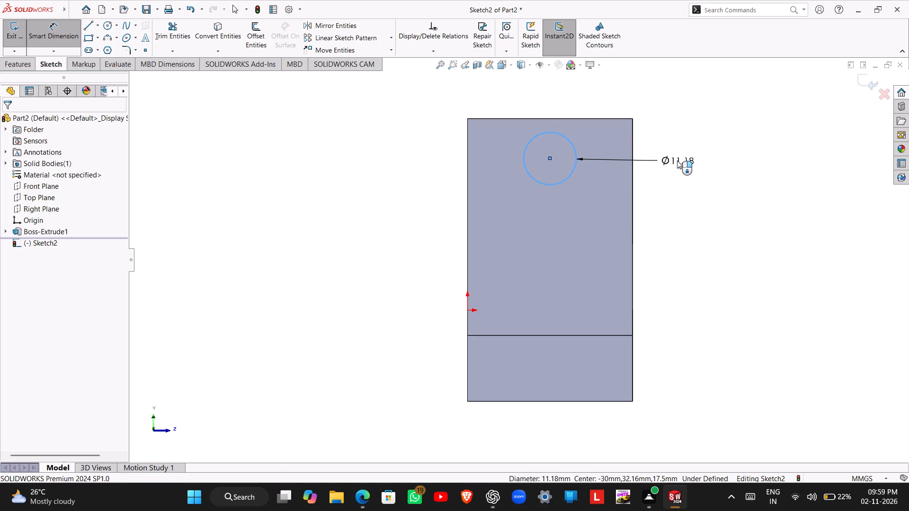
{"action": "type", "text": "13"}
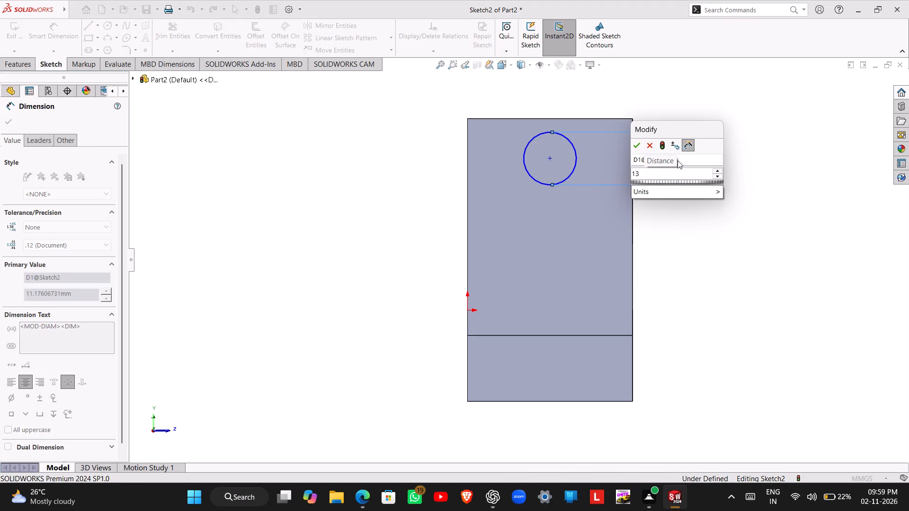
{"action": "key", "text": "Return"}
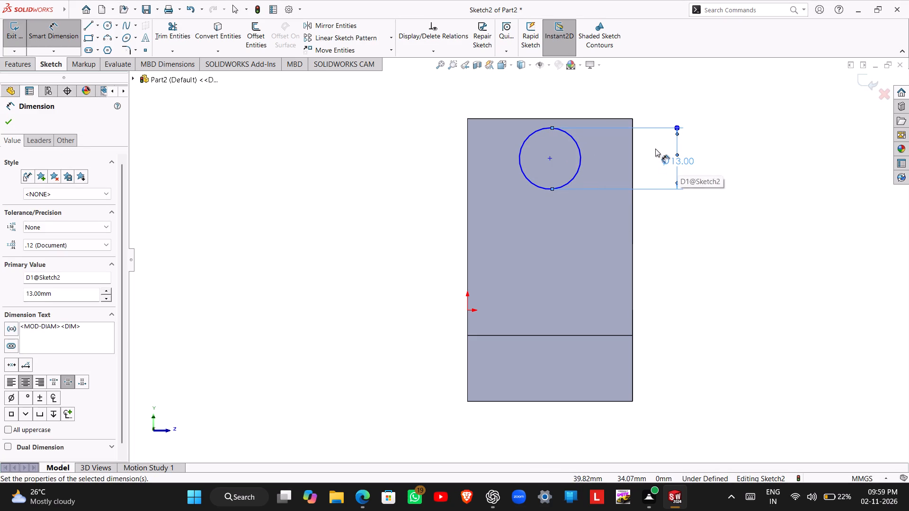
Dimension the circle's center 14 mm below the upright's top edge.
{"action": "left_click", "coordinate": [550, 118]}
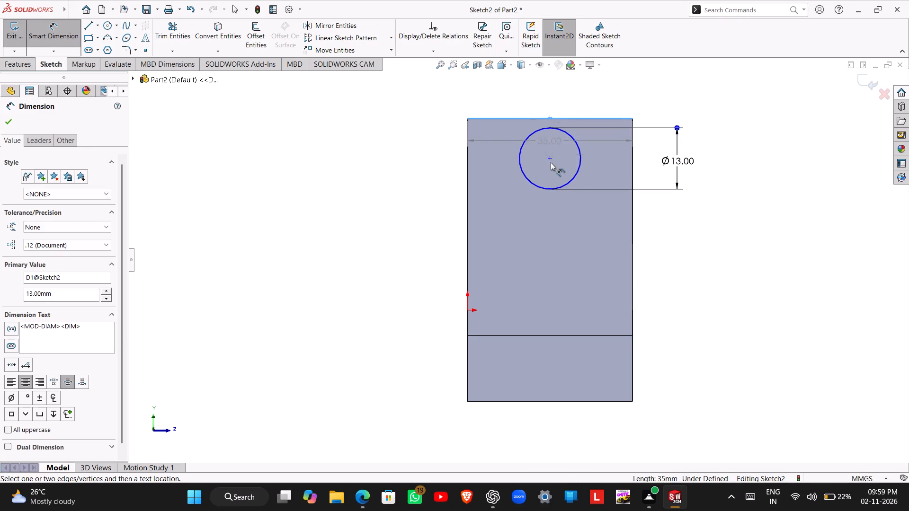
{"action": "left_click", "coordinate": [549, 159]}
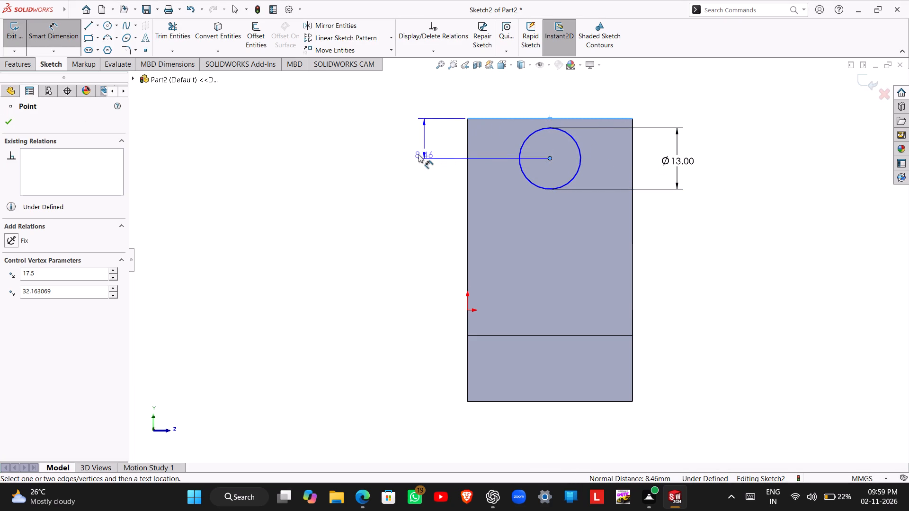
{"action": "left_click", "coordinate": [417, 154]}
{"action": "type", "text": "14"}
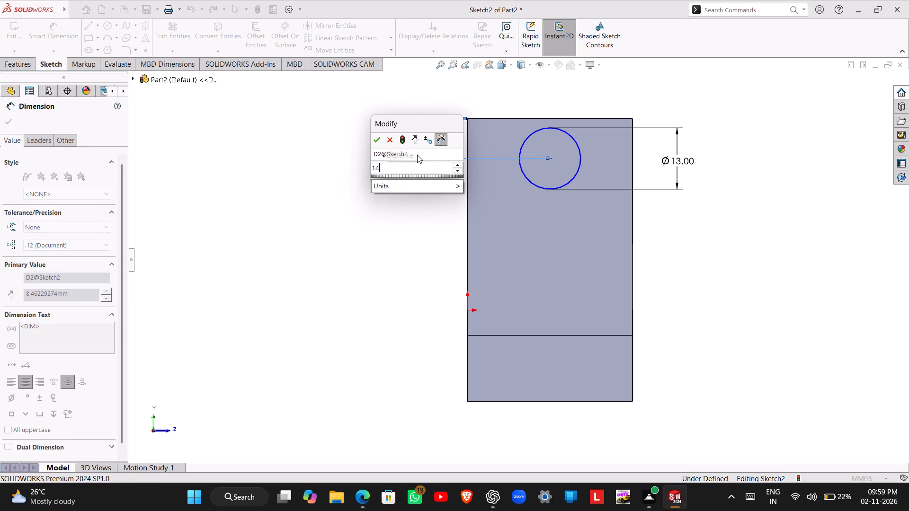
{"action": "key", "text": "Return"}
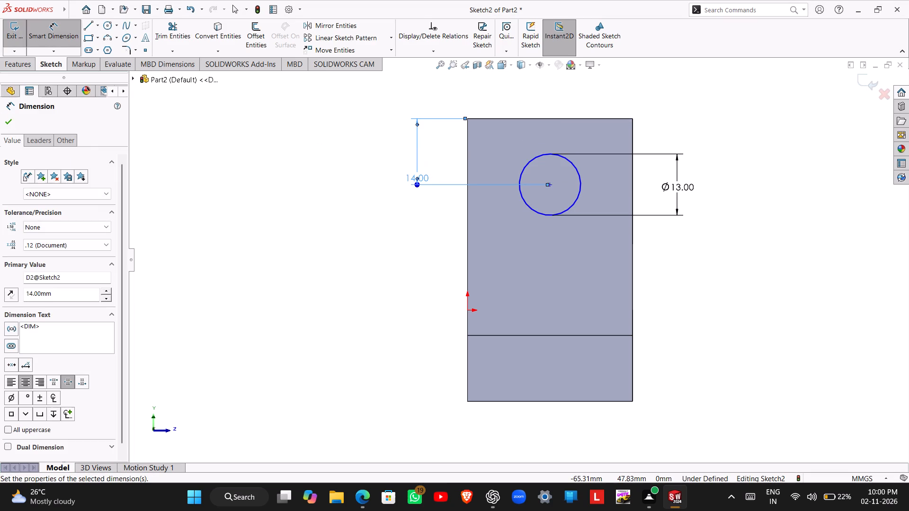
Exit the sketch and cut-extrude the 13 mm circle Through All, across both uprights.
{"action": "left_click", "coordinate": [16, 35]}
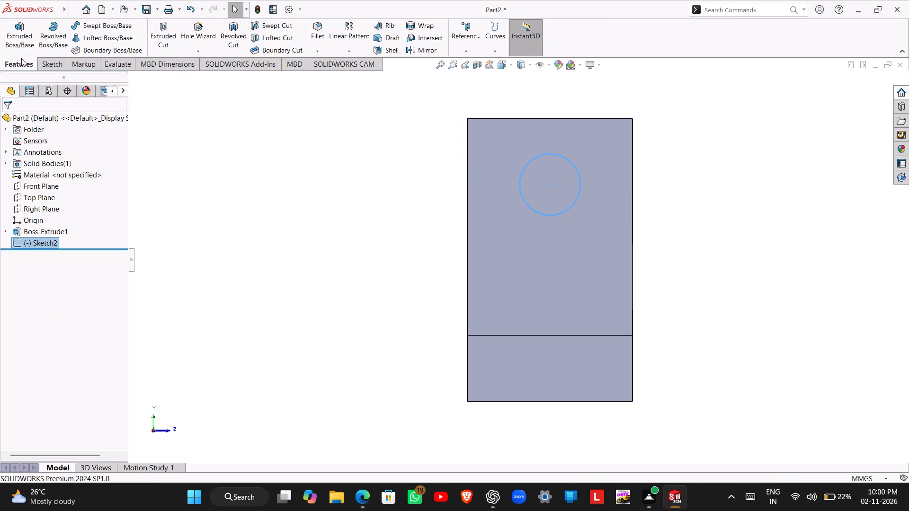
{"action": "left_click", "coordinate": [163, 46]}
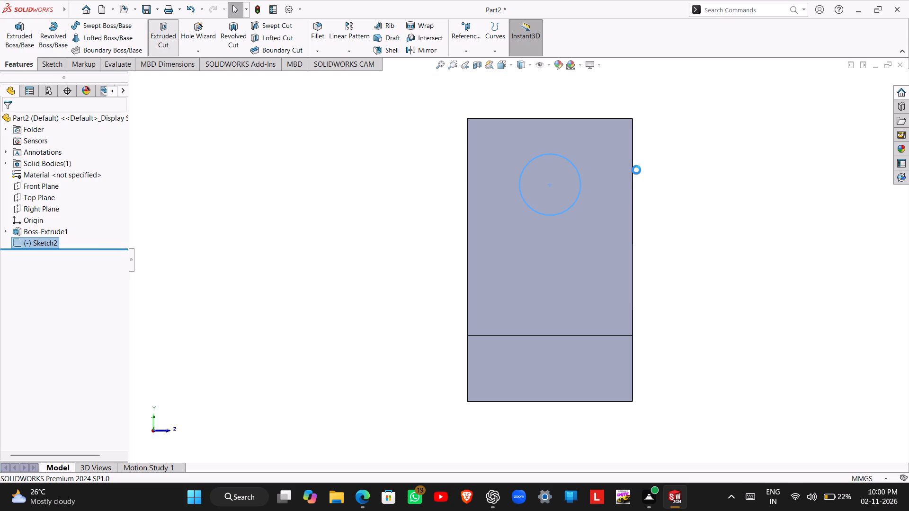
{"action": "middle_click_drag", "start_coordinate": [676, 186], "coordinate": [554, 200]}
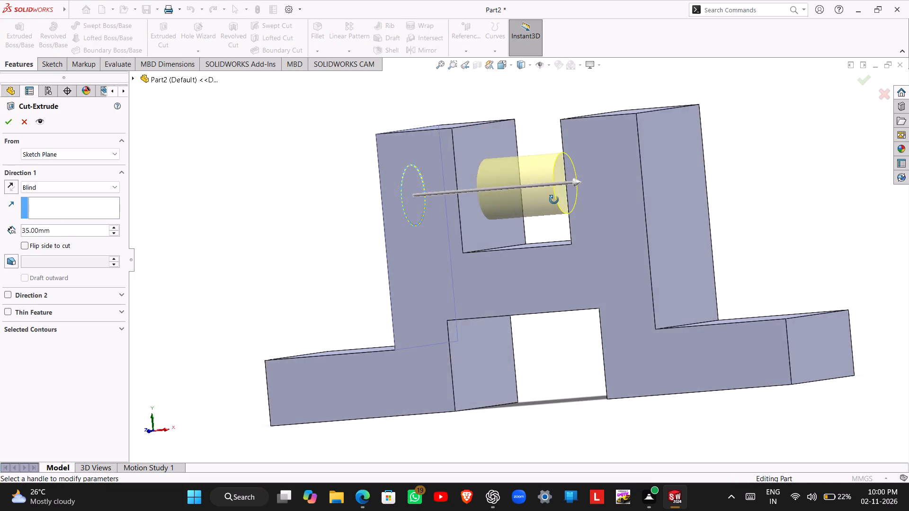
{"action": "middle_click_drag", "start_coordinate": [554, 200], "coordinate": [586, 206]}
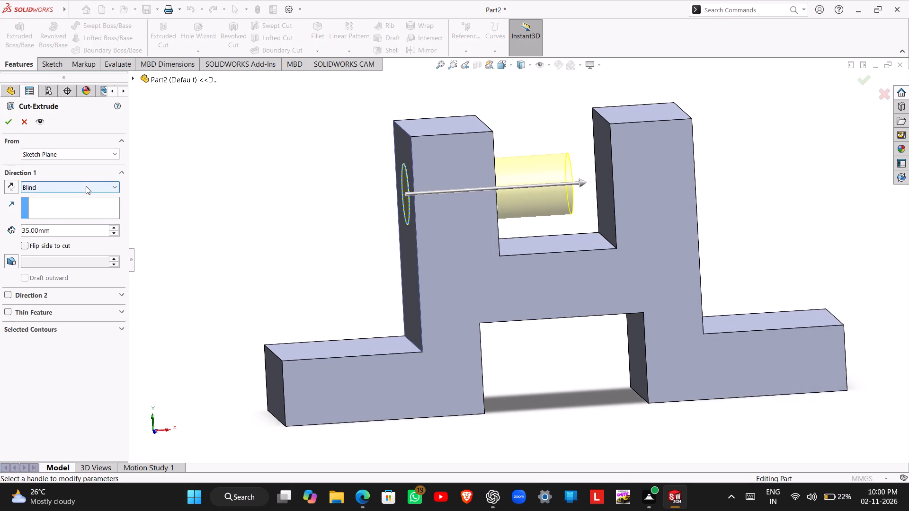
{"action": "left_click", "coordinate": [86, 186]}
{"action": "left_click", "coordinate": [79, 207]}
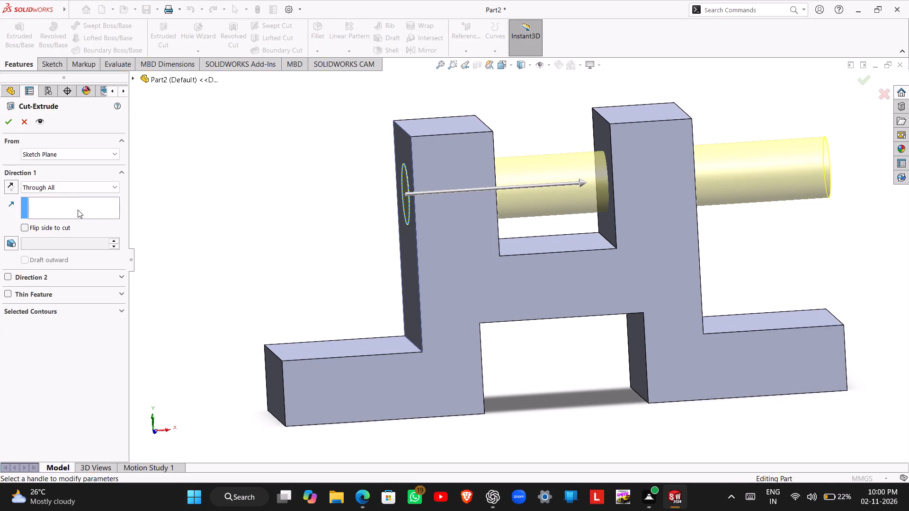
{"action": "left_click", "coordinate": [9, 122]}
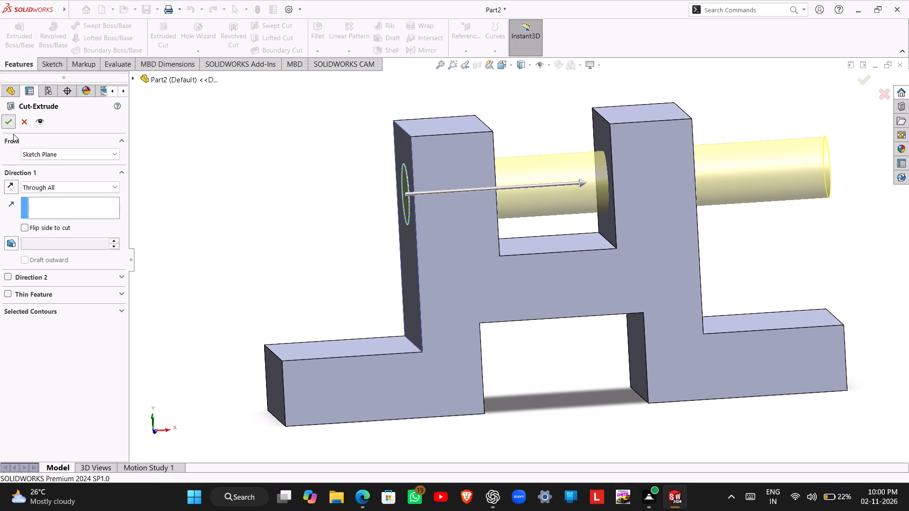
Sketch a circle of about 7.2 mm radius on the right foot's top face, centred across the 35 mm depth.
{"action": "middle_click_drag", "start_coordinate": [248, 215], "coordinate": [304, 190]}
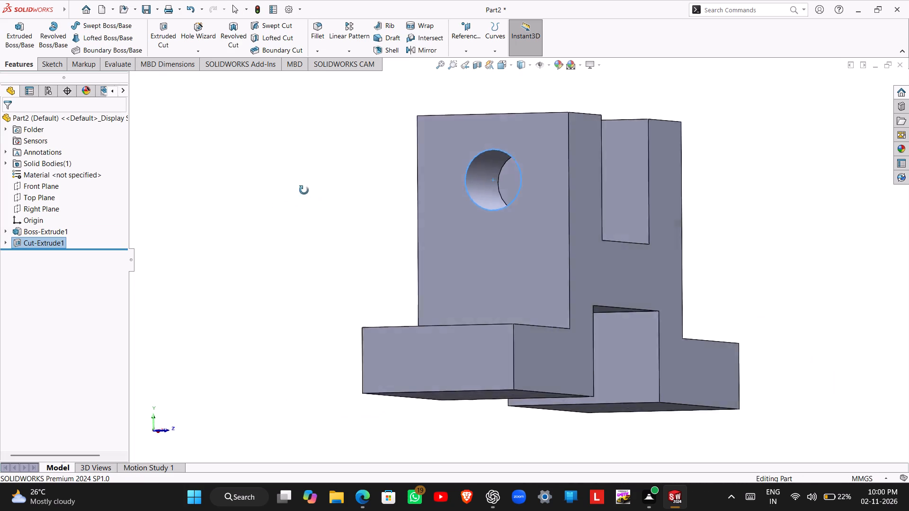
{"action": "middle_click_drag", "start_coordinate": [304, 190], "coordinate": [238, 182]}
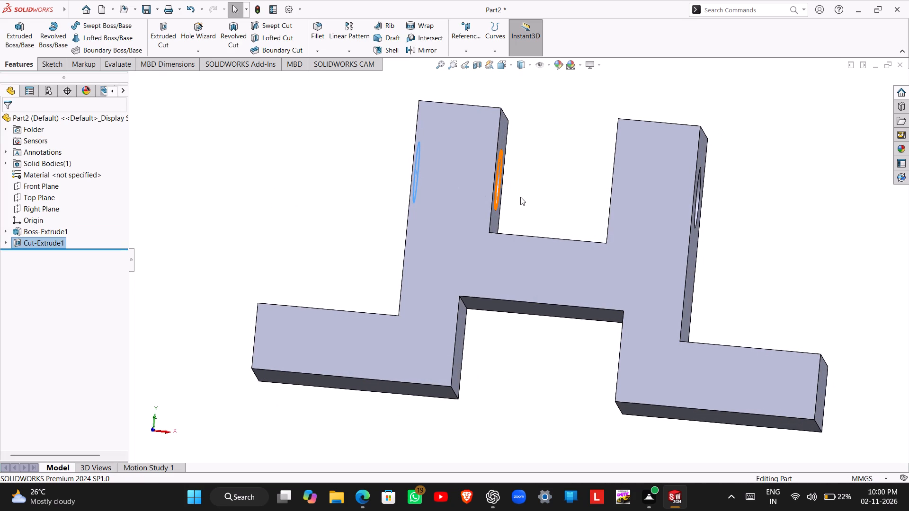
{"action": "middle_click_drag", "start_coordinate": [551, 216], "coordinate": [553, 405]}
{"action": "left_click", "coordinate": [745, 333]}
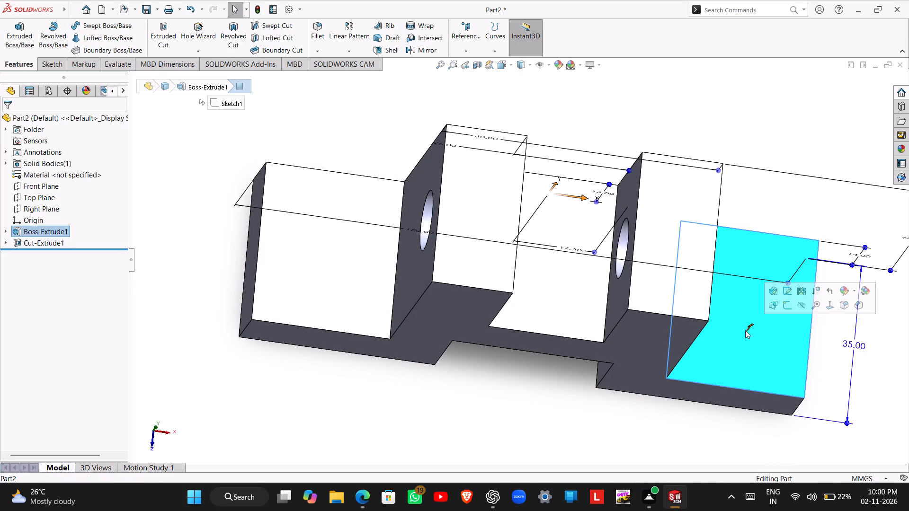
{"action": "left_click", "coordinate": [787, 308]}
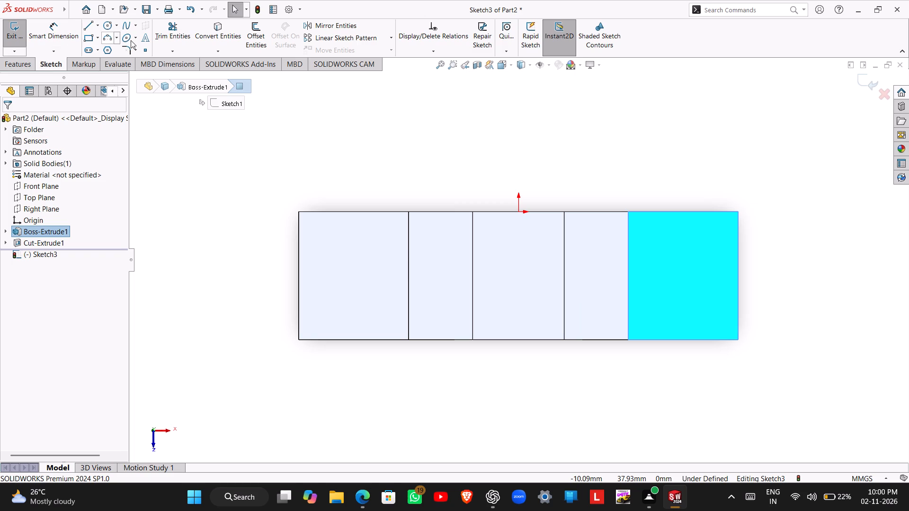
{"action": "left_click", "coordinate": [109, 27]}
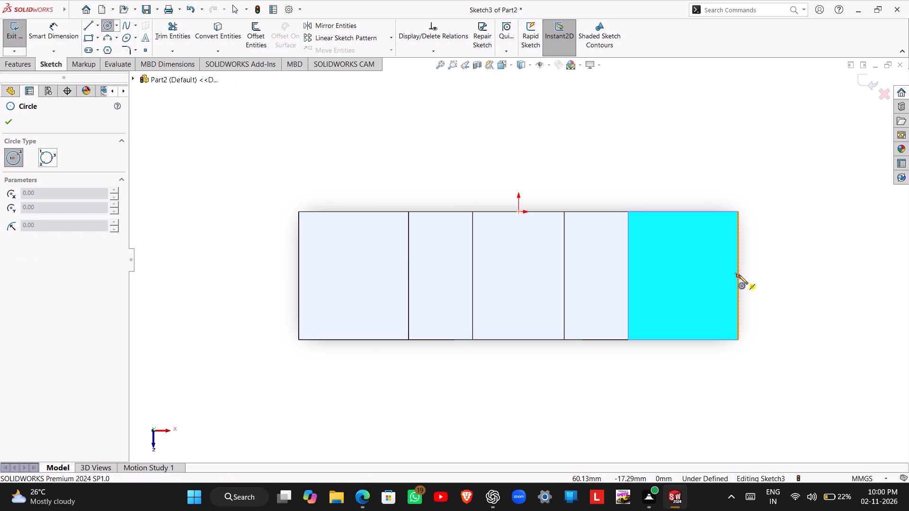
{"action": "left_click", "coordinate": [688, 276]}
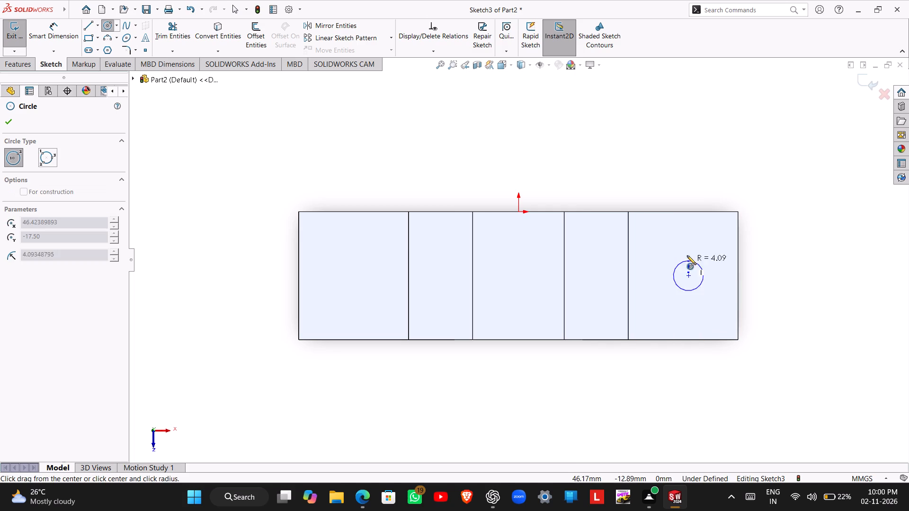
{"action": "left_click", "coordinate": [687, 249]}
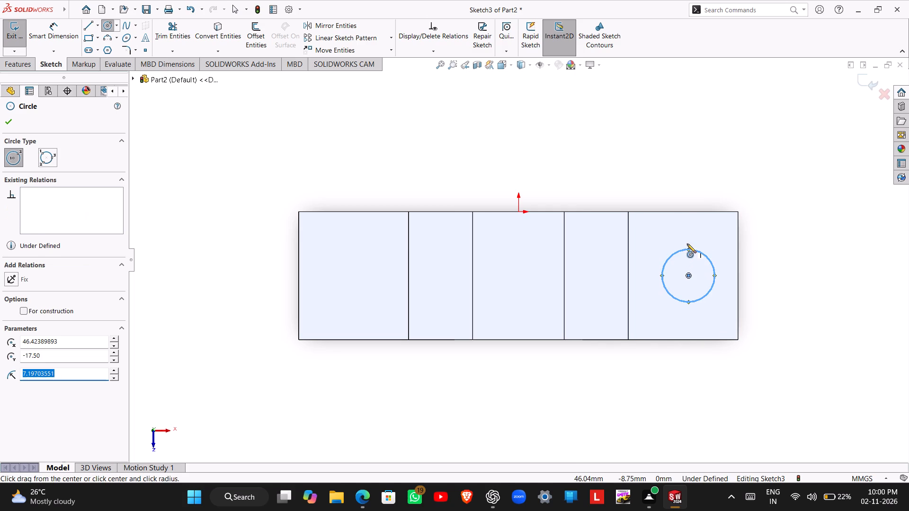
{"action": "key", "text": "Escape"}
Dimension the foot circle's center 20 mm from the foot's front edge.
{"action": "right_click_drag", "start_coordinate": [779, 326], "coordinate": [783, 261]}
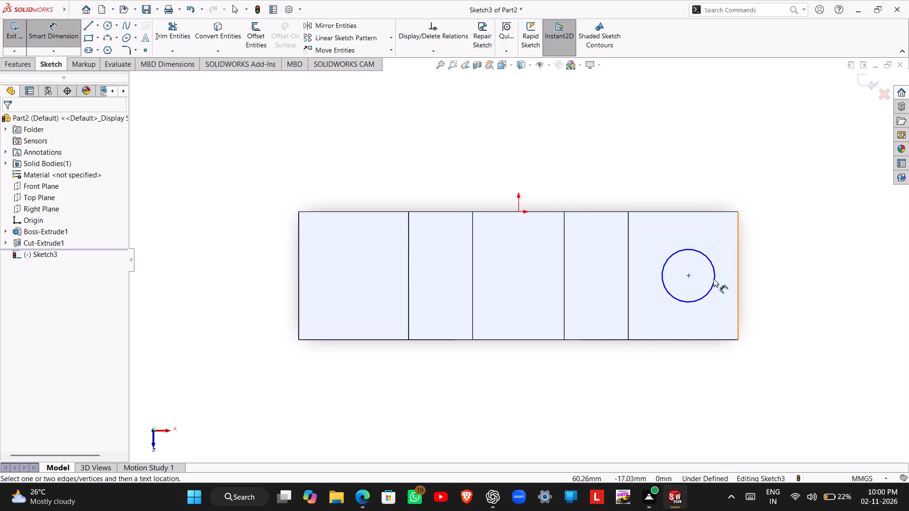
{"action": "left_click", "coordinate": [689, 274]}
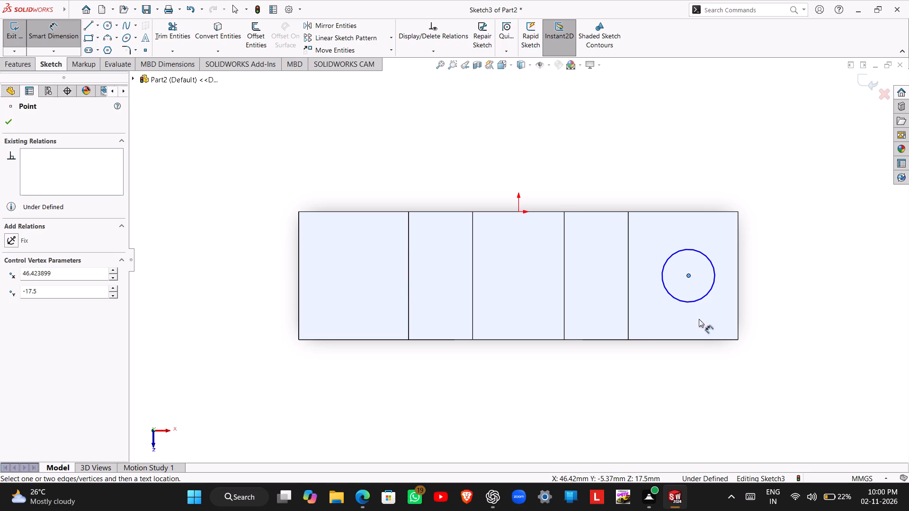
{"action": "left_click", "coordinate": [697, 339]}
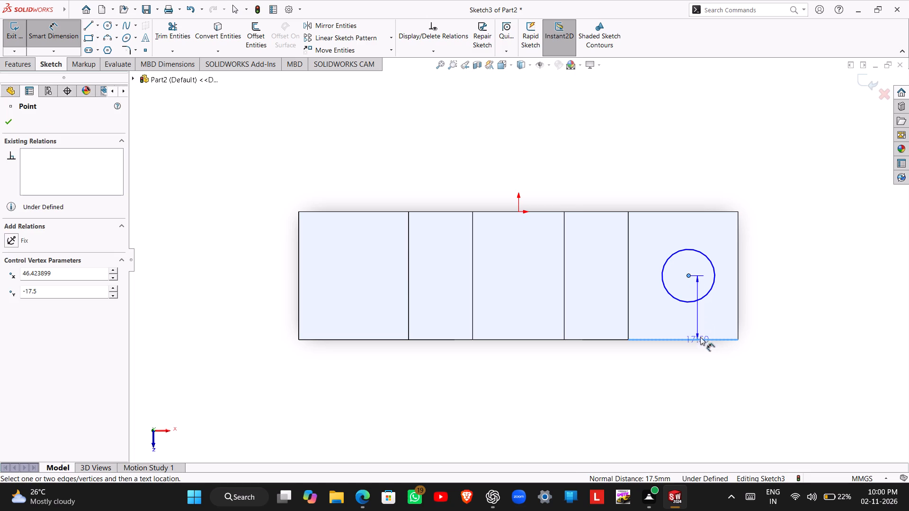
{"action": "left_click", "coordinate": [772, 293]}
{"action": "type", "text": "20"}
{"action": "key", "text": "Return"}
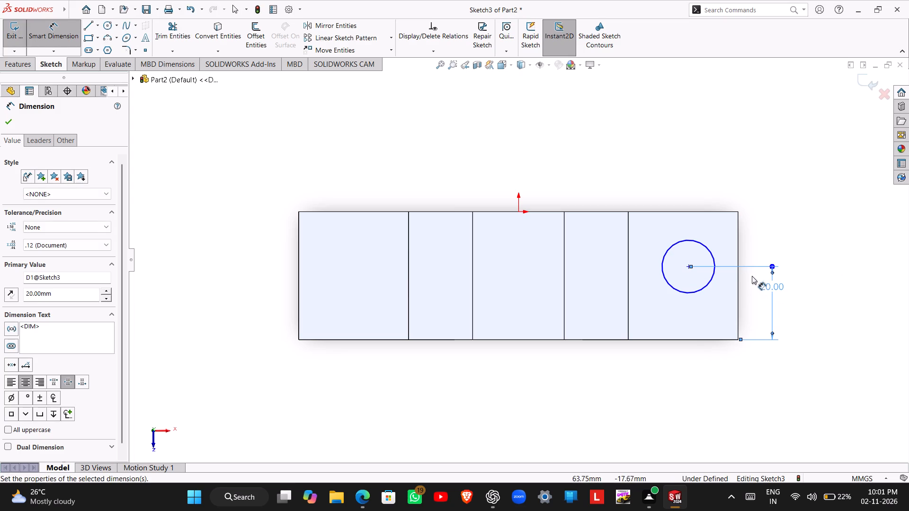
Set the distance from the foot circle's center to the front edge to 15 mm.
{"action": "double_click", "coordinate": [771, 287]}
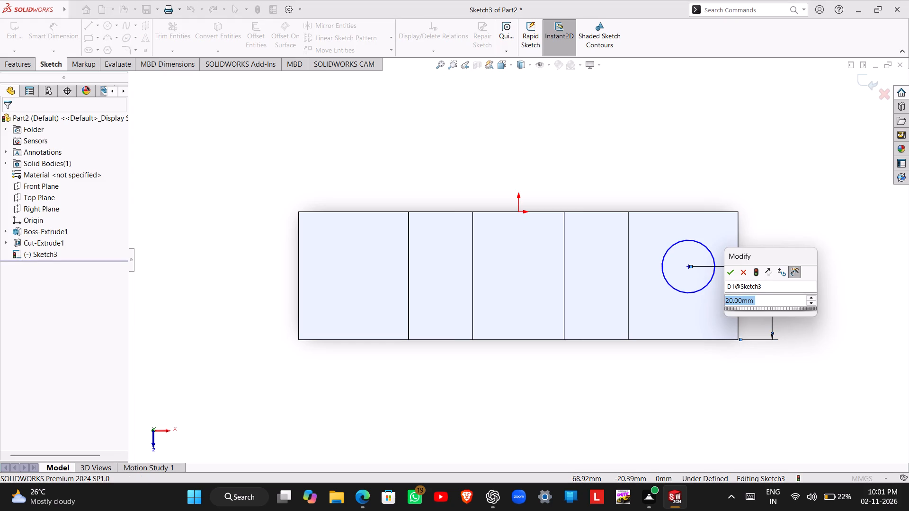
{"action": "type", "text": "15"}
{"action": "key", "text": "Return"}
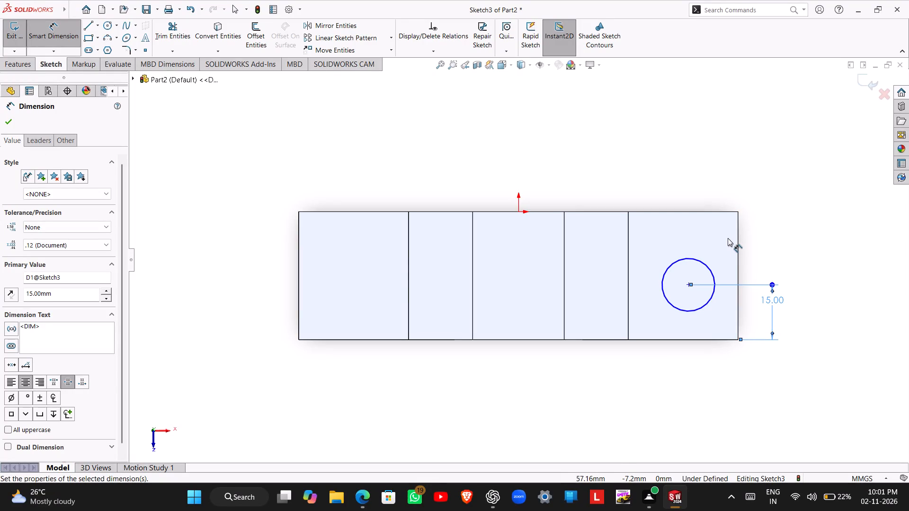
Dimension the circle on the foot's top face with a diameter of 13 mm.
{"action": "left_click", "coordinate": [697, 262]}
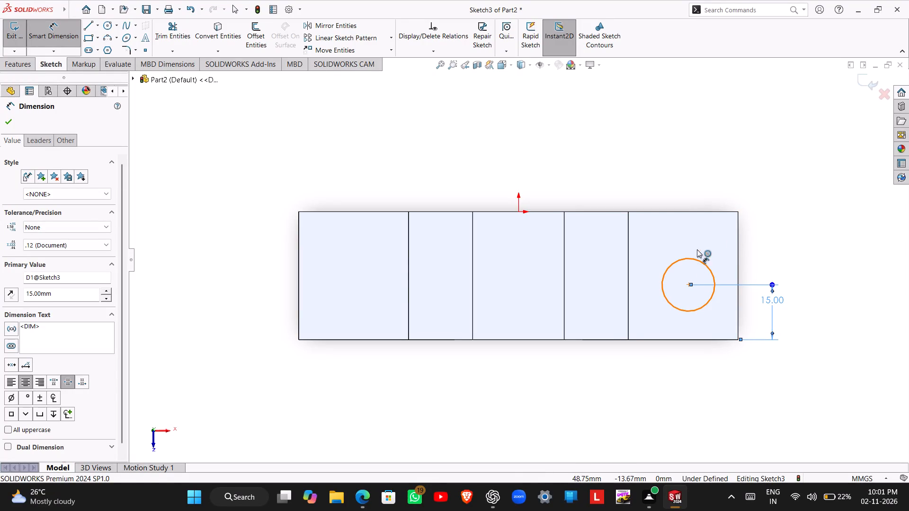
{"action": "left_click", "coordinate": [684, 171]}
{"action": "type", "text": "13"}
{"action": "key", "text": "Return"}
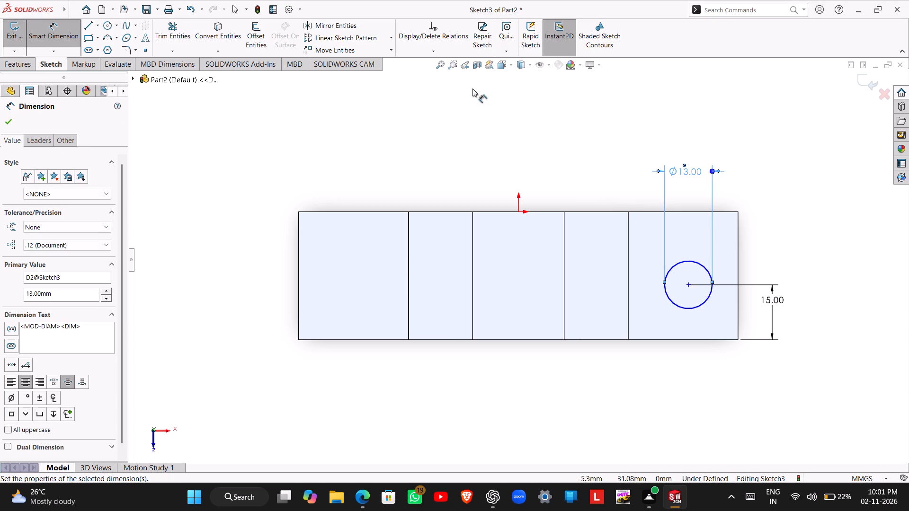
Mirror the 13 mm foot circle about the Right Plane to place a matching circle on the opposite foot.
{"action": "left_click", "coordinate": [353, 25]}
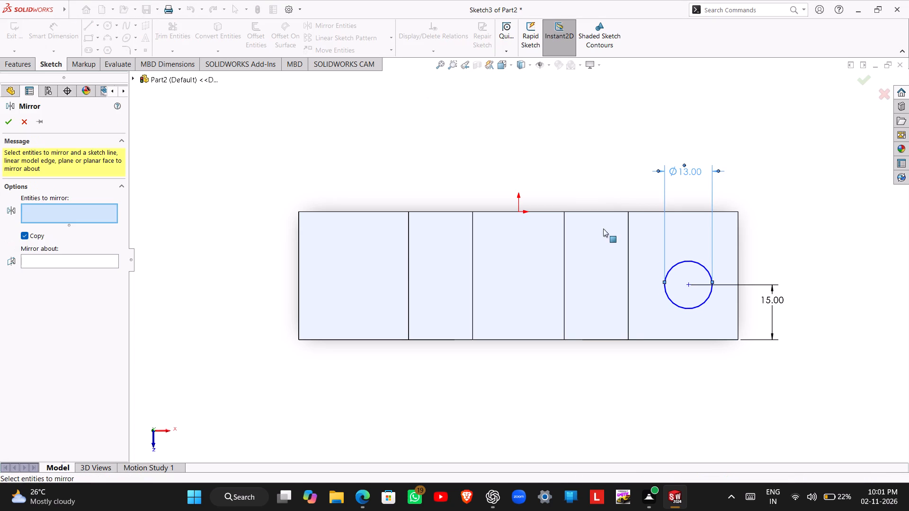
{"action": "left_click", "coordinate": [668, 270]}
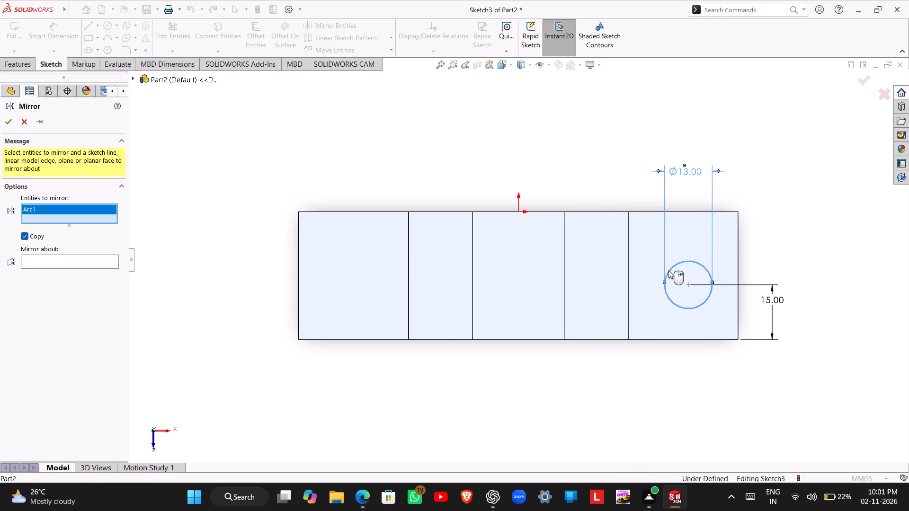
{"action": "left_click", "coordinate": [45, 260]}
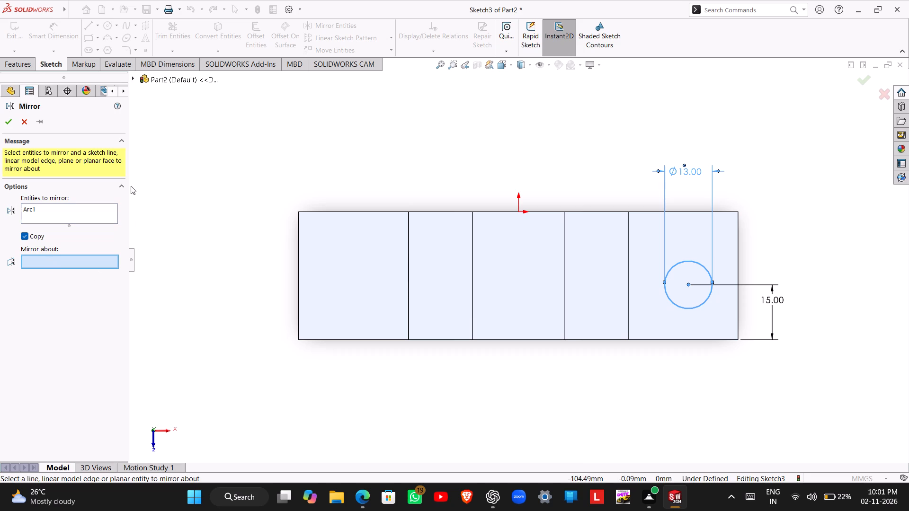
{"action": "left_click", "coordinate": [185, 76]}
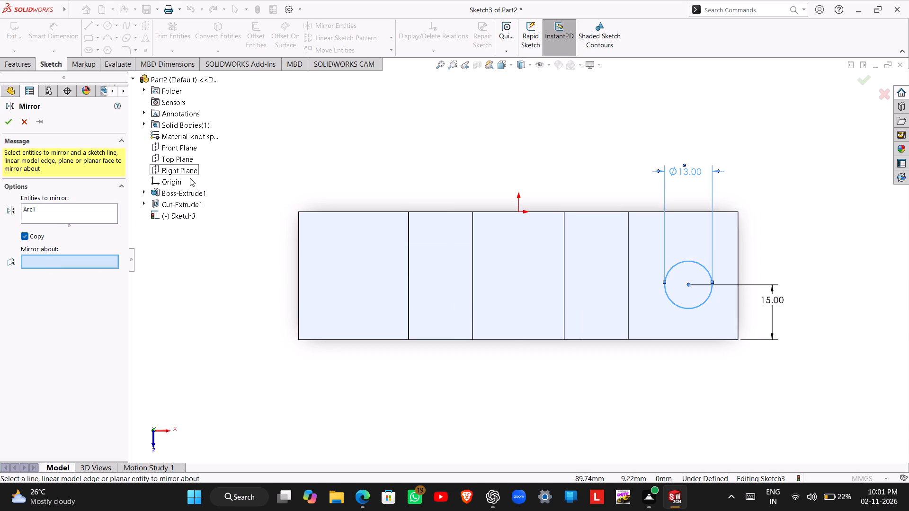
{"action": "middle_click_drag", "start_coordinate": [414, 319], "coordinate": [414, 229]}
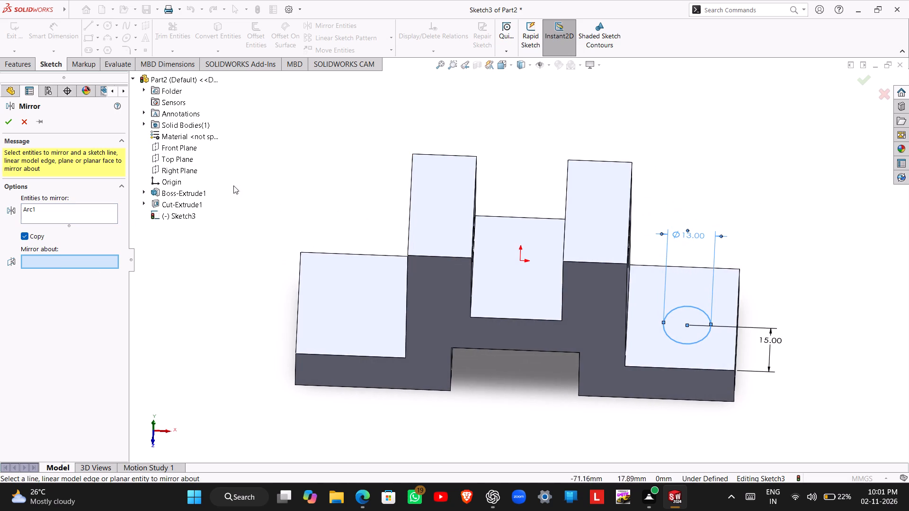
{"action": "left_click", "coordinate": [189, 170]}
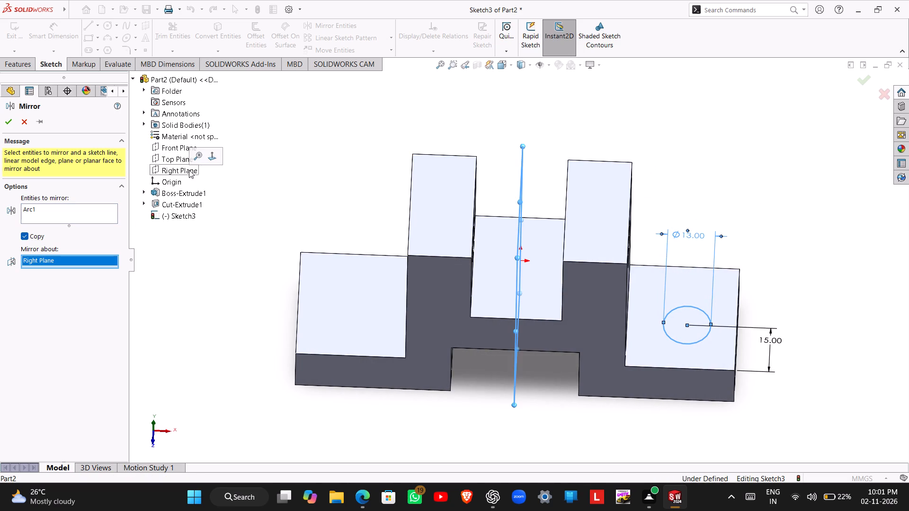
{"action": "left_click", "coordinate": [15, 120]}
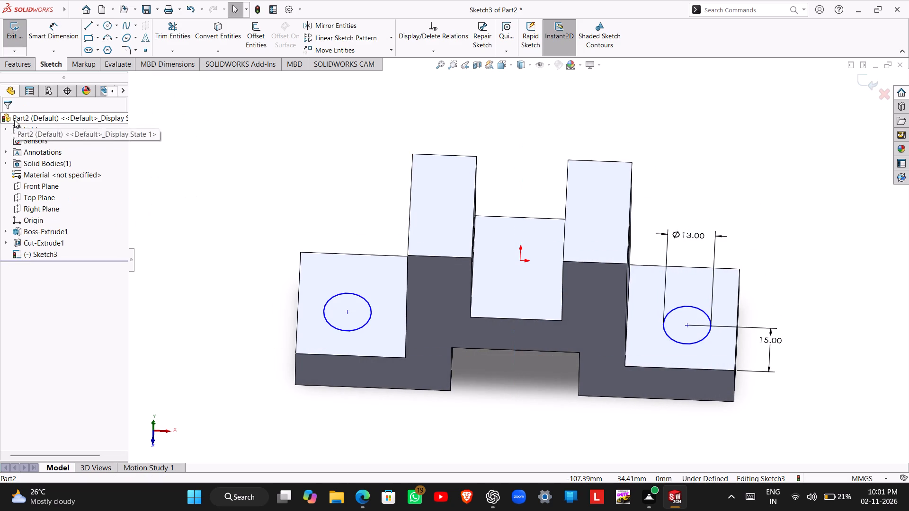
Finish the sketch and cut-extrude both foot circles Through All.
{"action": "left_click", "coordinate": [15, 35]}
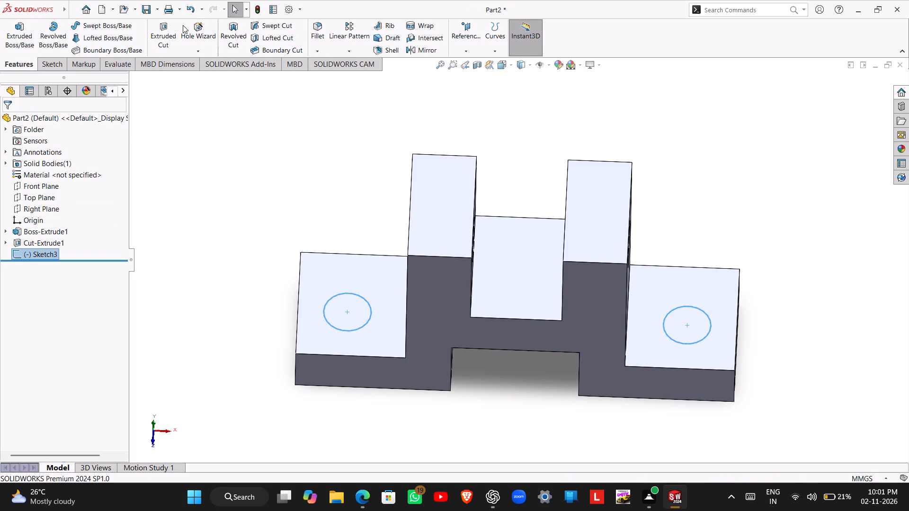
{"action": "left_click", "coordinate": [168, 25]}
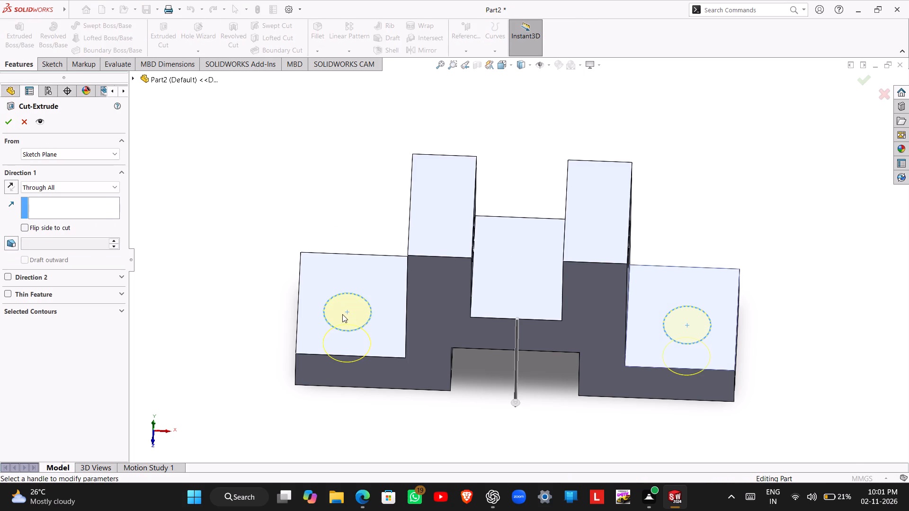
{"action": "left_click", "coordinate": [9, 122]}
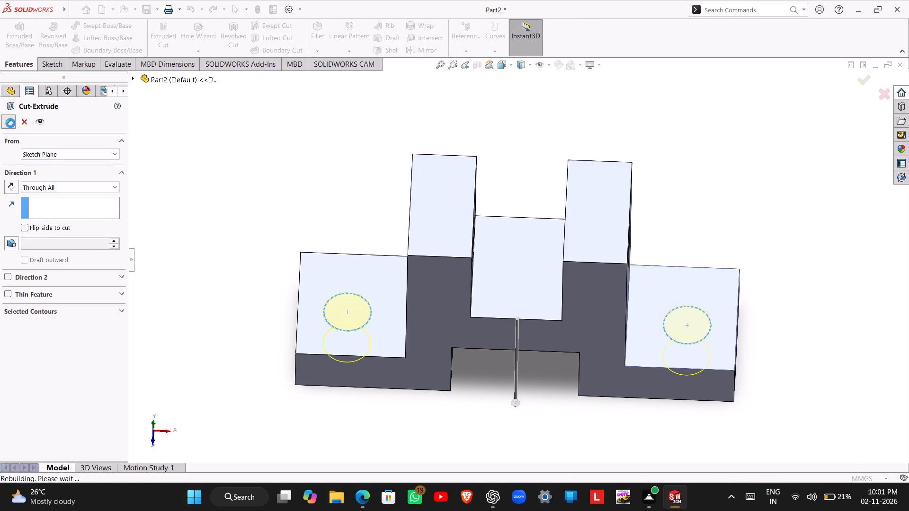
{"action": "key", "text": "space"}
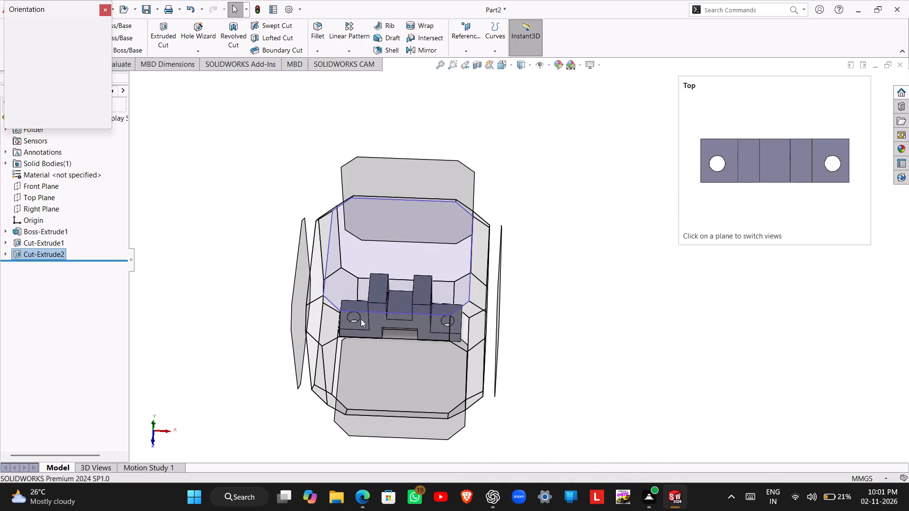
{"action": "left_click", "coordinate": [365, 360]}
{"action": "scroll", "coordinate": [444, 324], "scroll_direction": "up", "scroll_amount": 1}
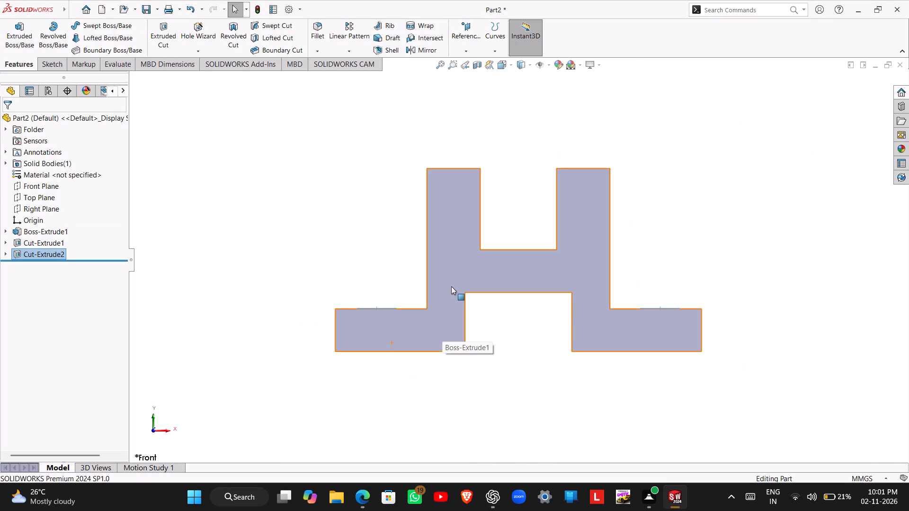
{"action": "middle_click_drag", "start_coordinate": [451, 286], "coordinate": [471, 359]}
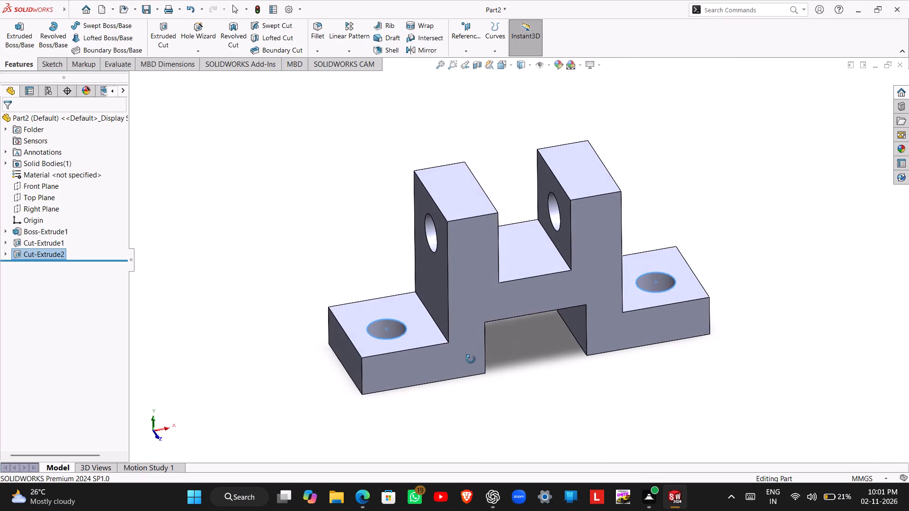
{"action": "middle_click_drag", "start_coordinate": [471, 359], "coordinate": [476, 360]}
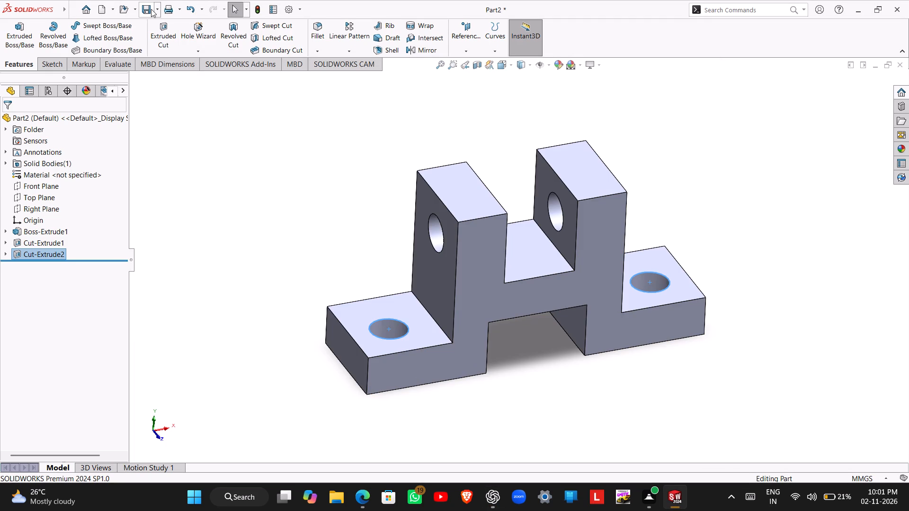
Try to save the part as "Forked Mounting bracket" in Documents, without replacing the existing file of that name.
{"action": "left_click", "coordinate": [151, 8]}
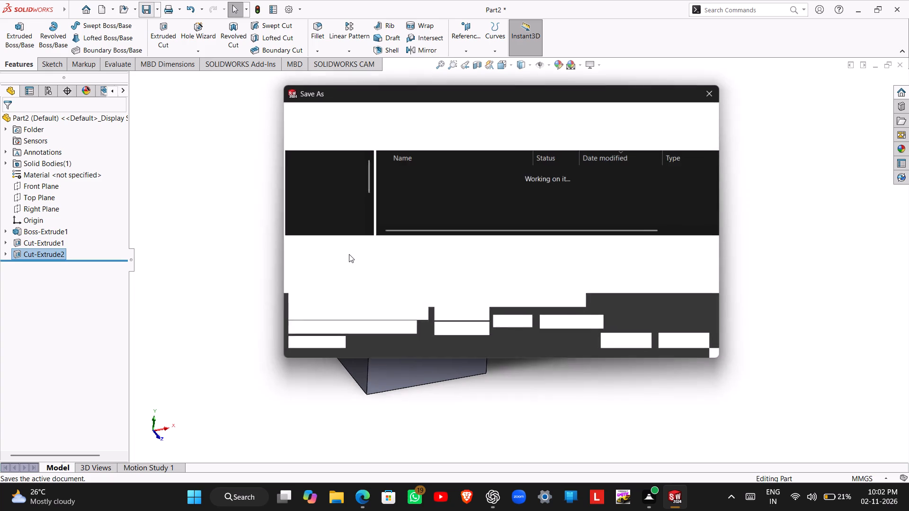
{"action": "type", "text": "Forked"}
{"action": "key", "text": "space"}
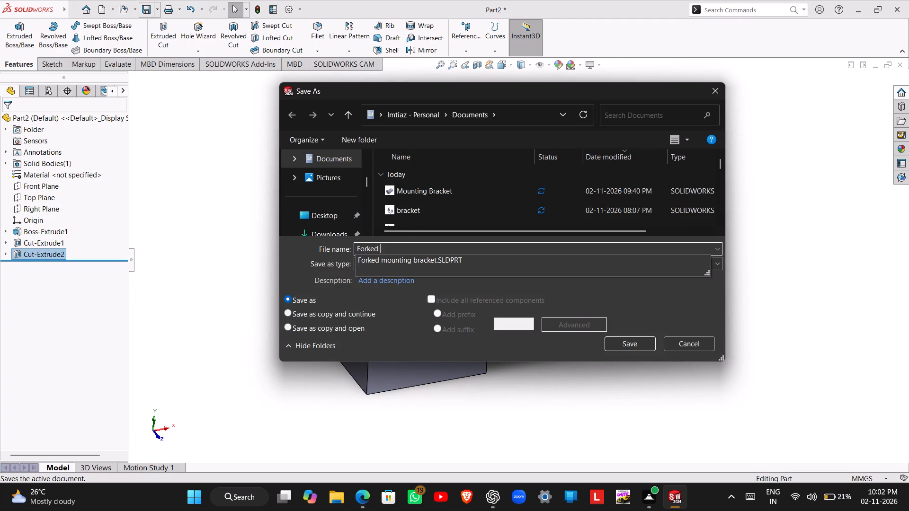
{"action": "type", "text": "Mounting bracket"}
{"action": "key", "text": "Return"}
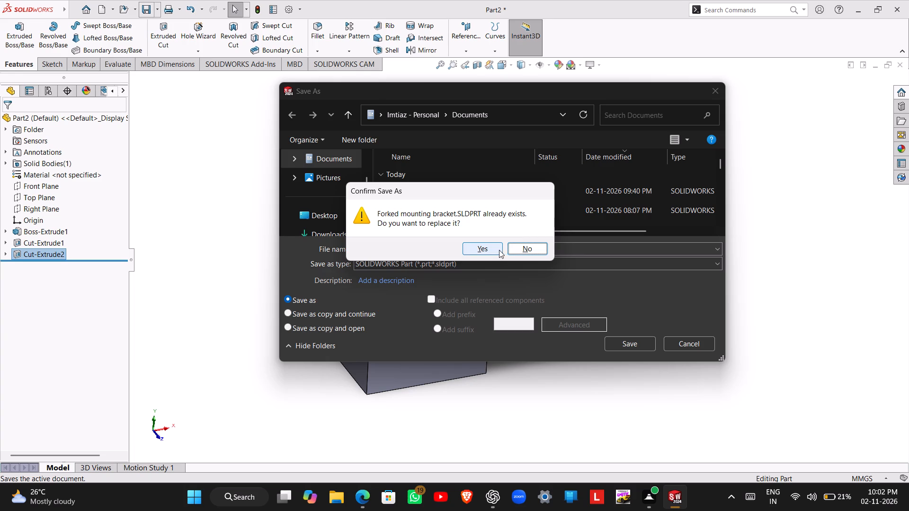
{"action": "left_click", "coordinate": [515, 249]}
Shorten the file name to "Forked Mounting" and save the part in Documents.
{"action": "scroll", "coordinate": [497, 223], "scroll_direction": "down", "scroll_amount": 1}
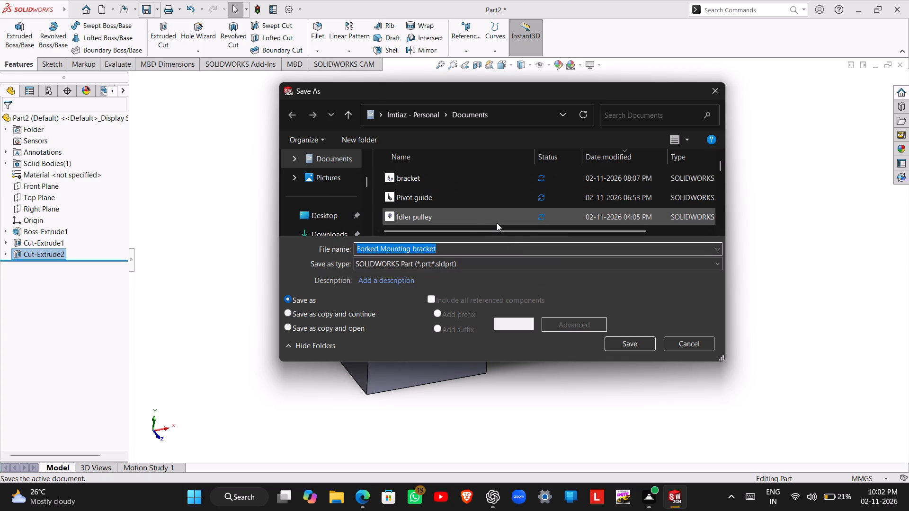
{"action": "scroll", "coordinate": [497, 223], "scroll_direction": "down", "scroll_amount": 4}
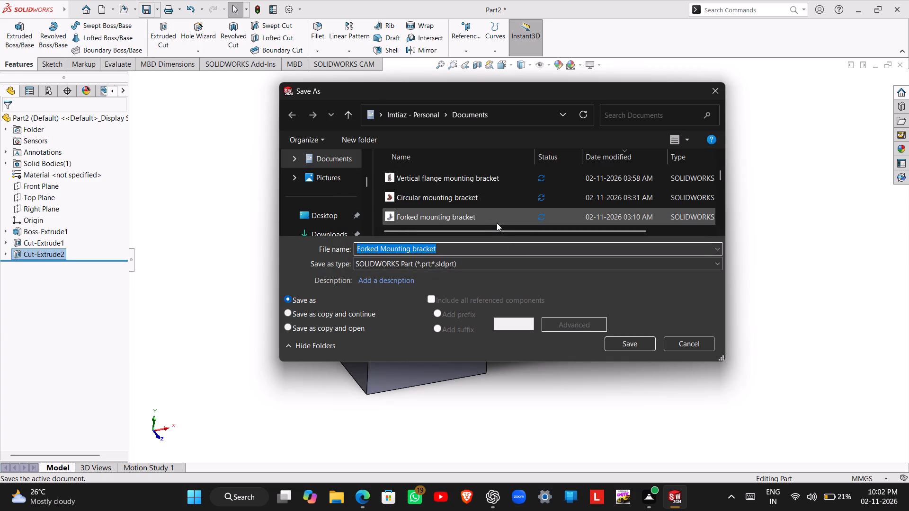
{"action": "left_click_drag", "start_coordinate": [458, 252], "coordinate": [455, 251]}
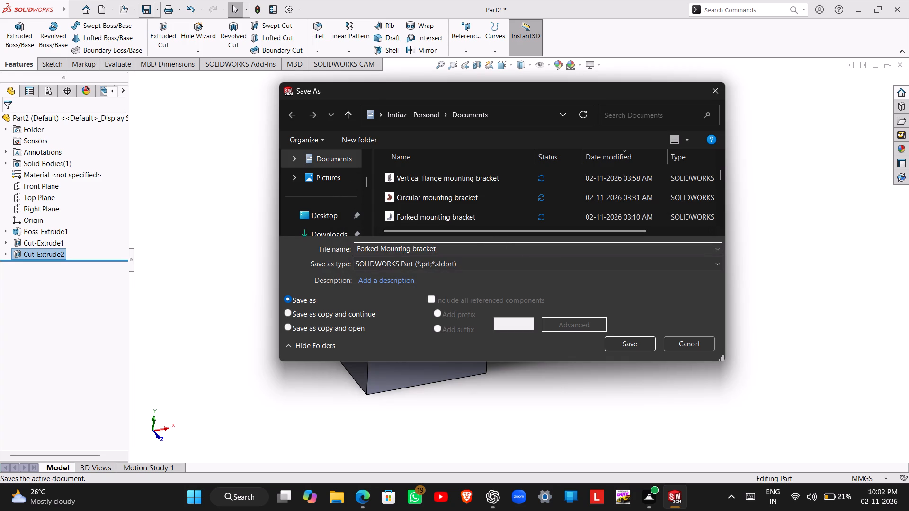
{"action": "left_click_drag", "start_coordinate": [455, 251], "coordinate": [413, 249]}
{"action": "key", "text": "BackSpace"}
{"action": "key", "text": "Return"}
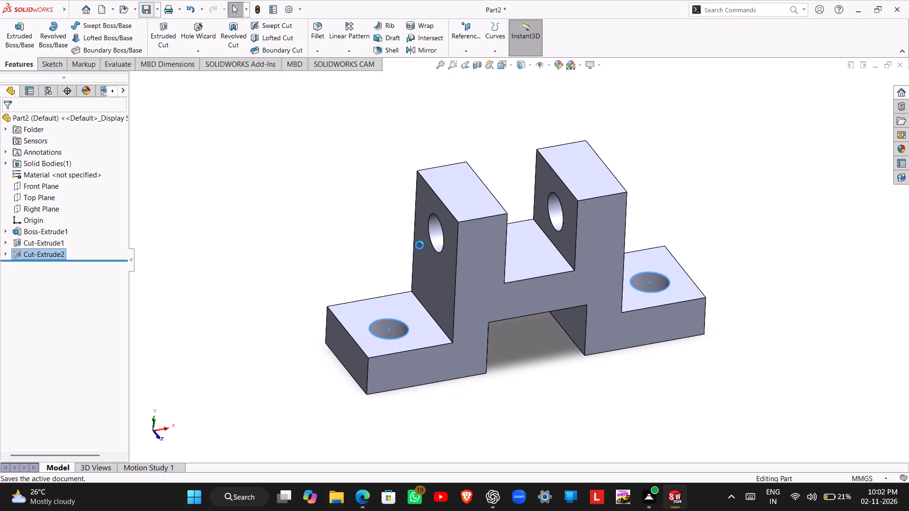